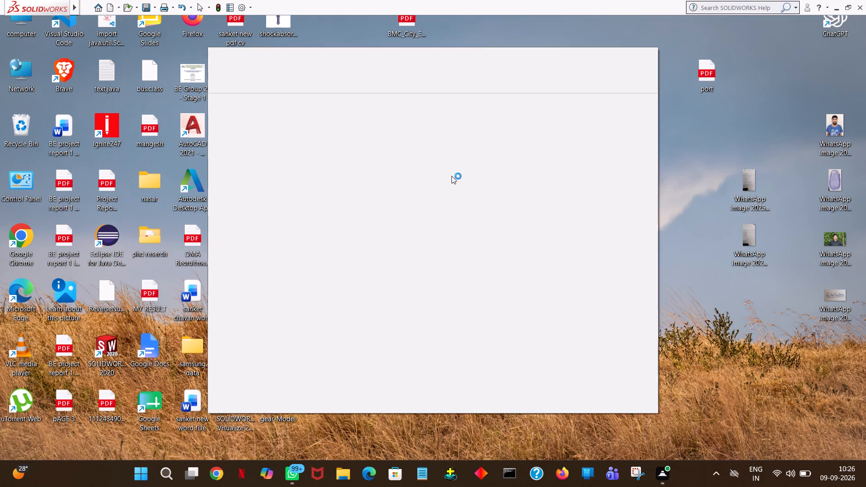
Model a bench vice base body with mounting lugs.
Create a new part document.
click(235, 129)
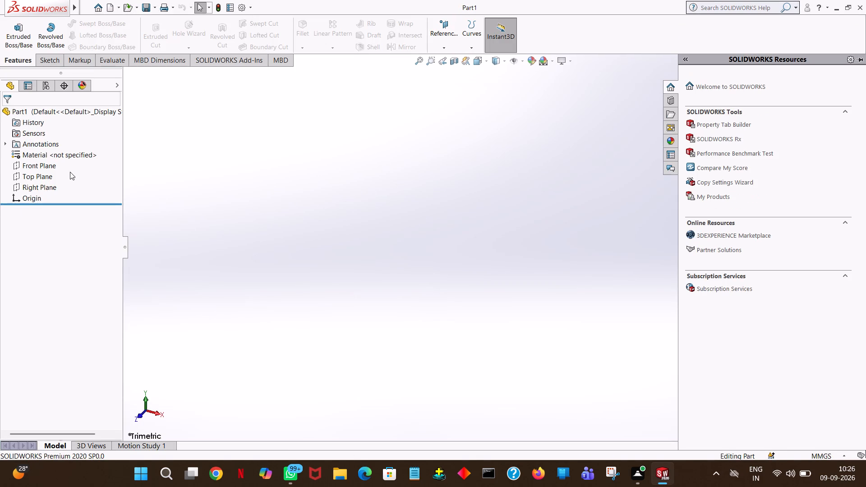
Start a new sketch on the Top Plane.
click(31, 173)
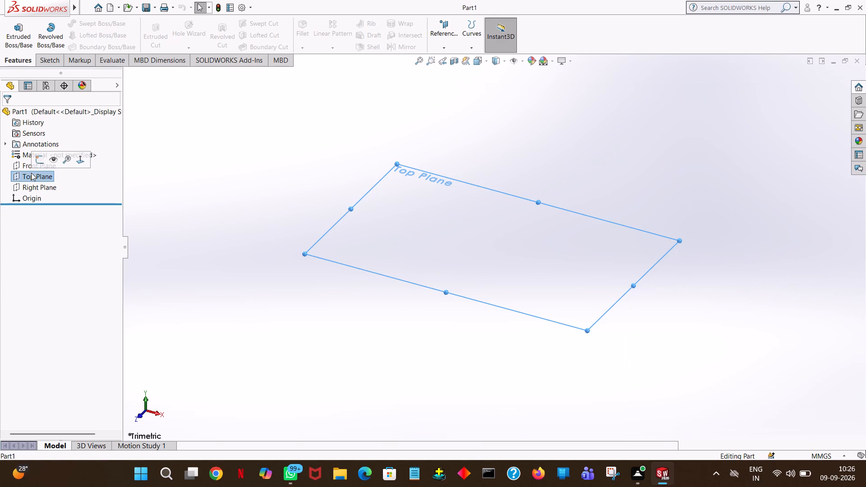
click(43, 155)
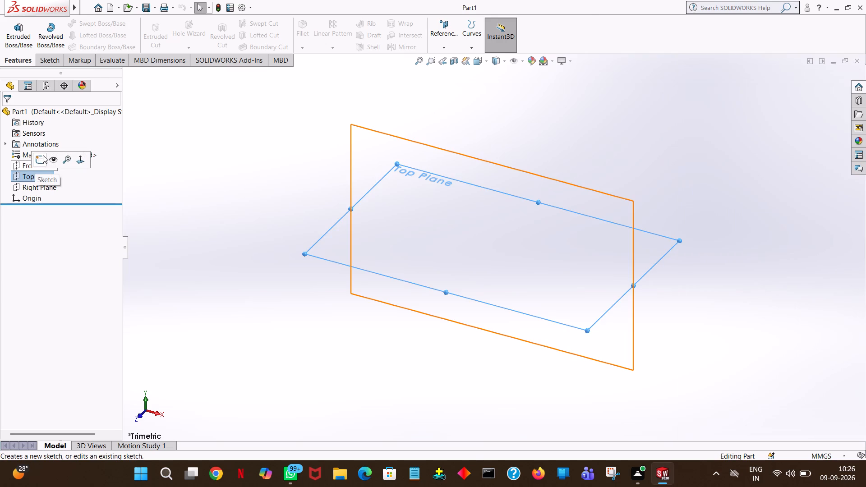
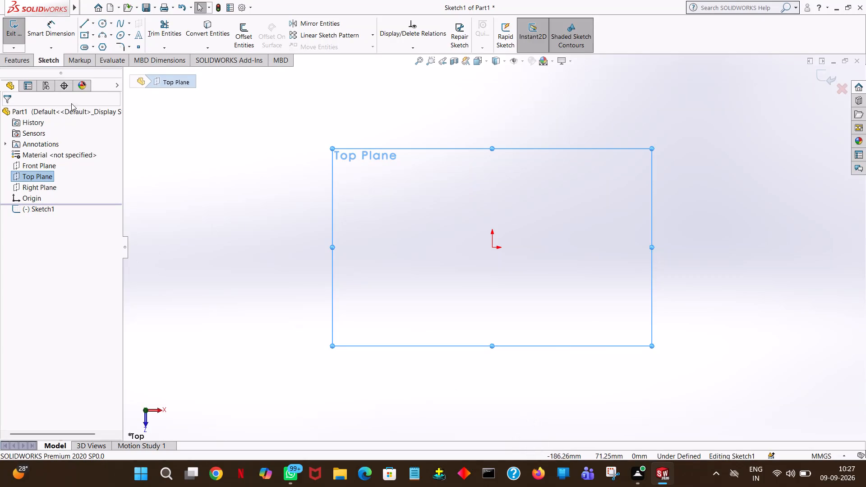
Sketch a horizontal line from the origin in the positive X direction and set its length to 280/2 (140 mm).
click(88, 18)
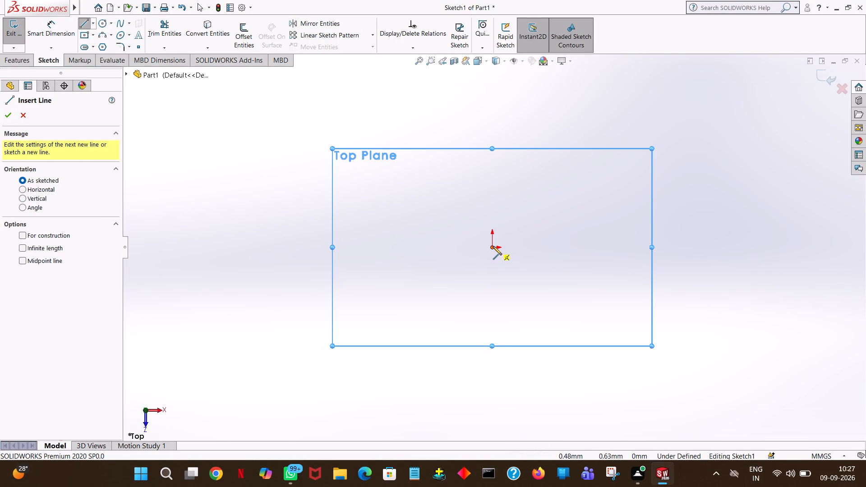
click(493, 246)
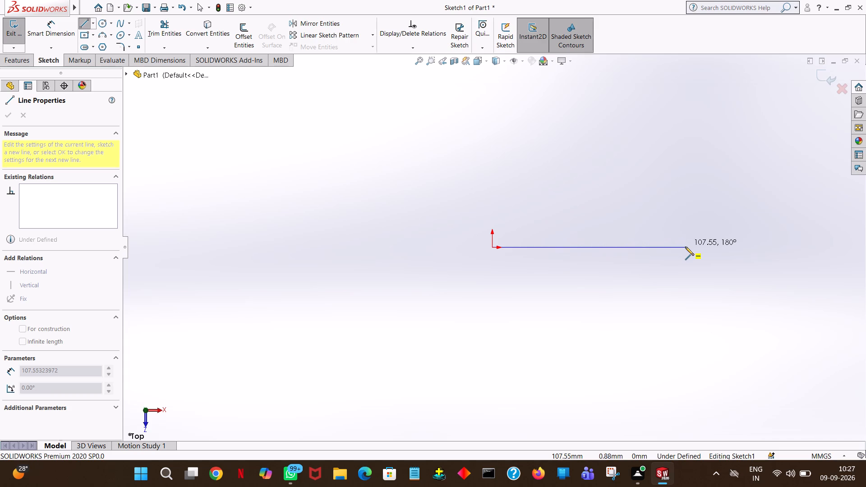
click(685, 247)
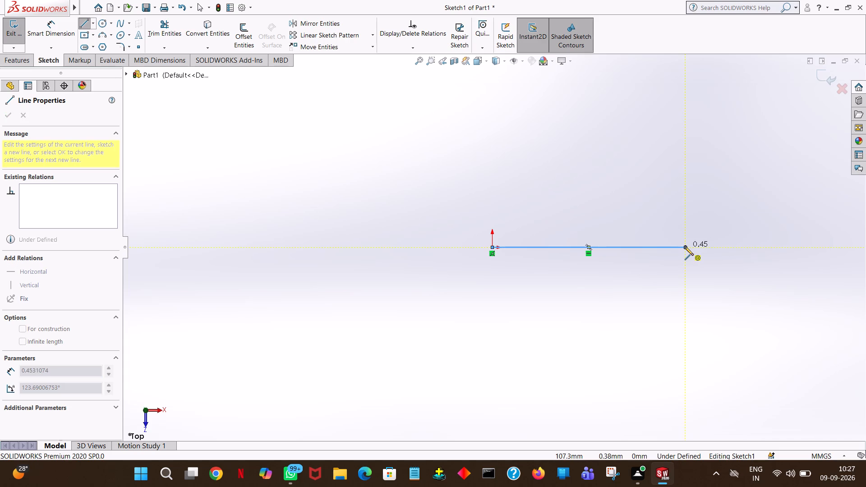
right_click(685, 247)
click(695, 250)
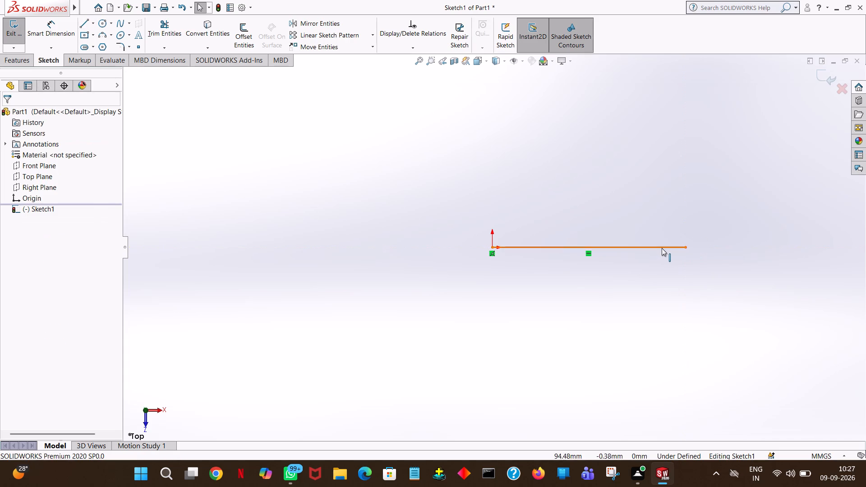
click(662, 248)
text(280/)
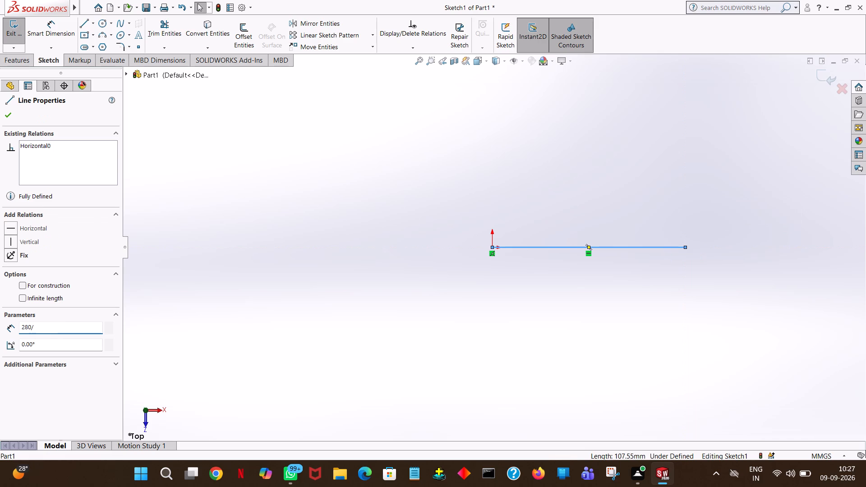
key(2)
key(Return)
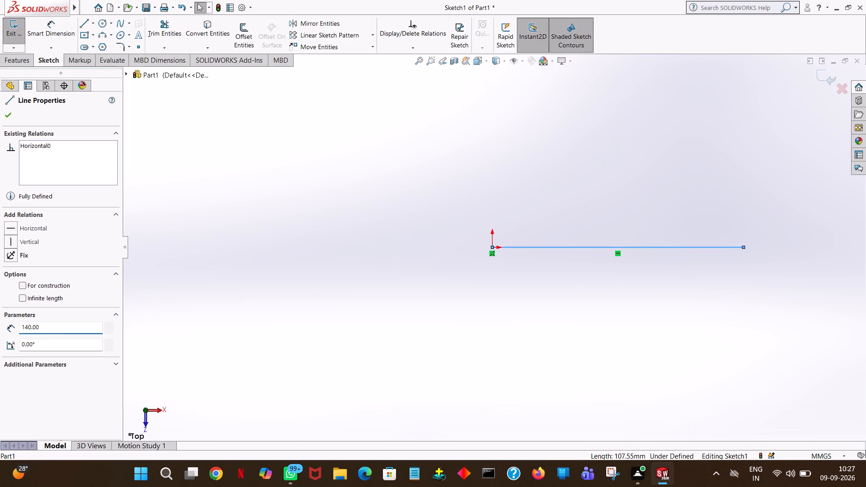
click(8, 110)
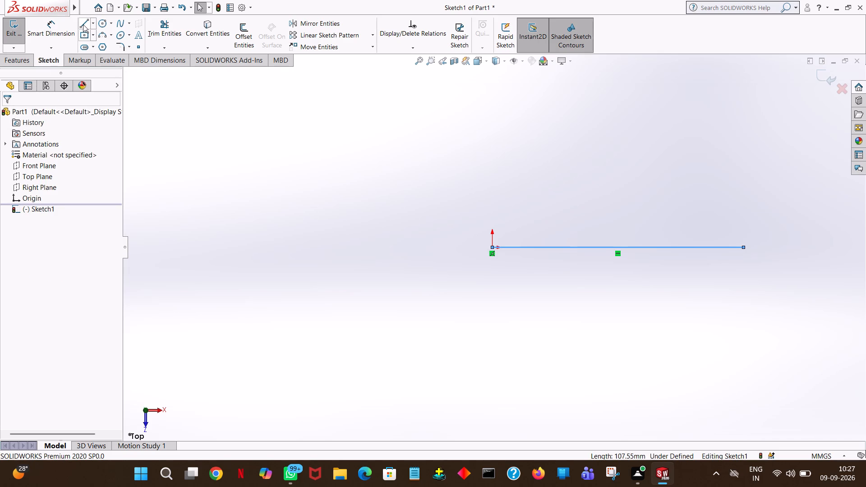
Sketch a second horizontal line from the origin in the negative X direction with a length of 280/2 (140 mm).
click(83, 24)
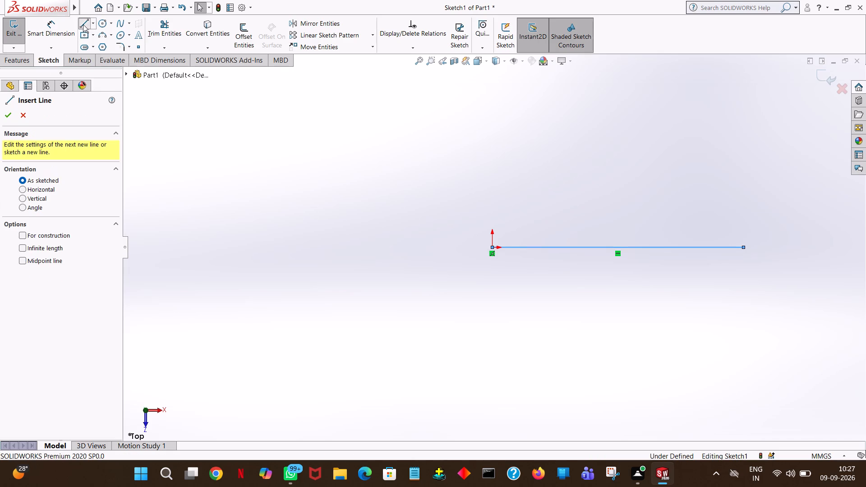
click(491, 247)
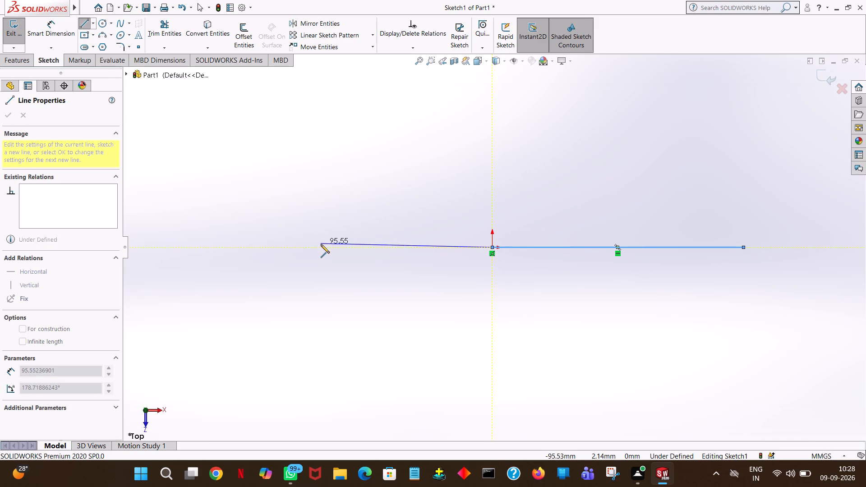
click(320, 248)
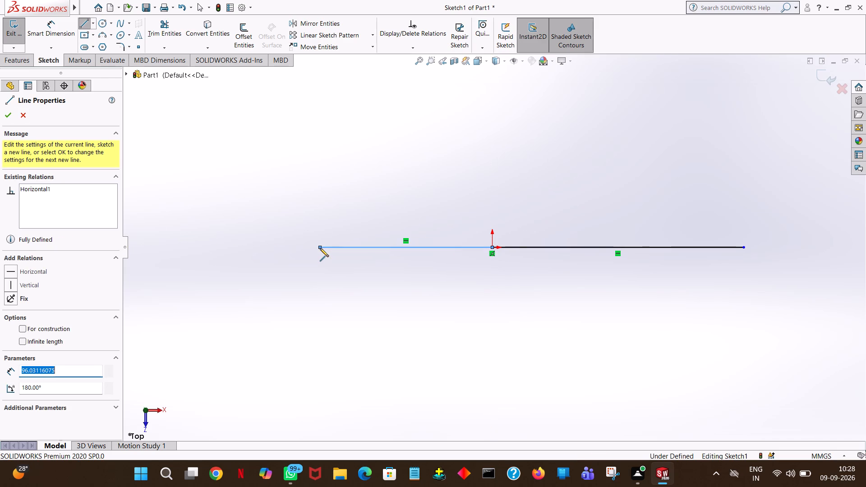
text(280)
text(/2)
key(Return)
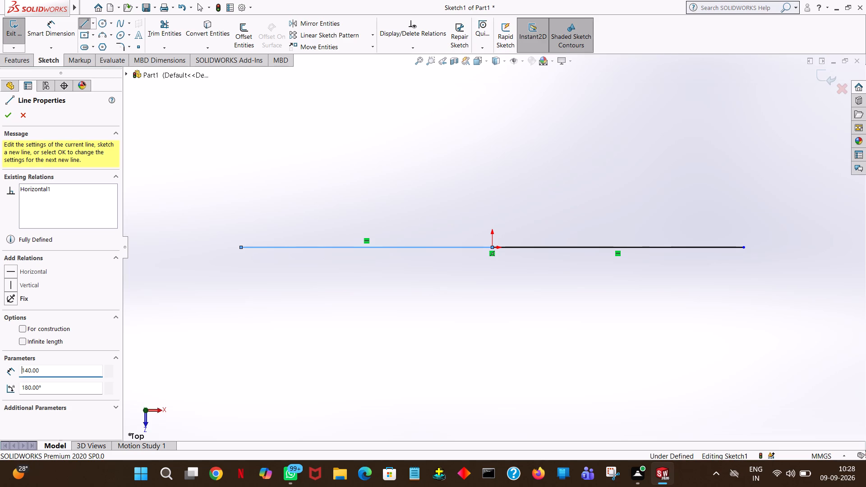
right_click(432, 153)
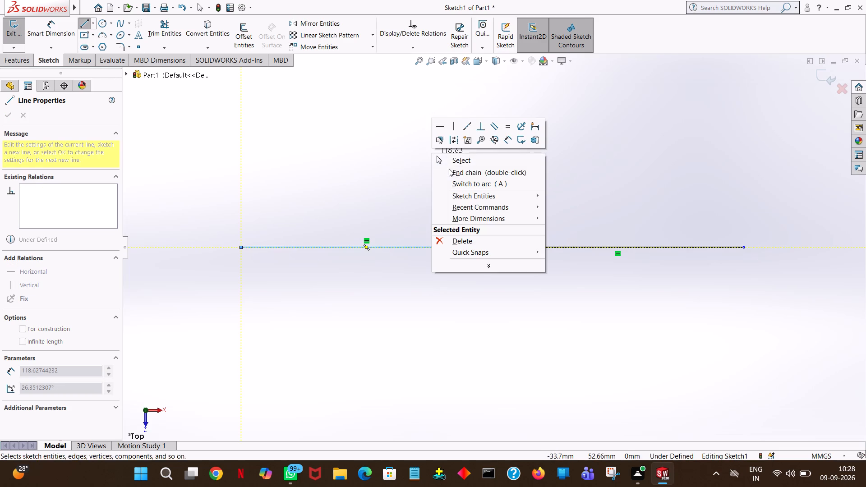
click(458, 160)
click(443, 153)
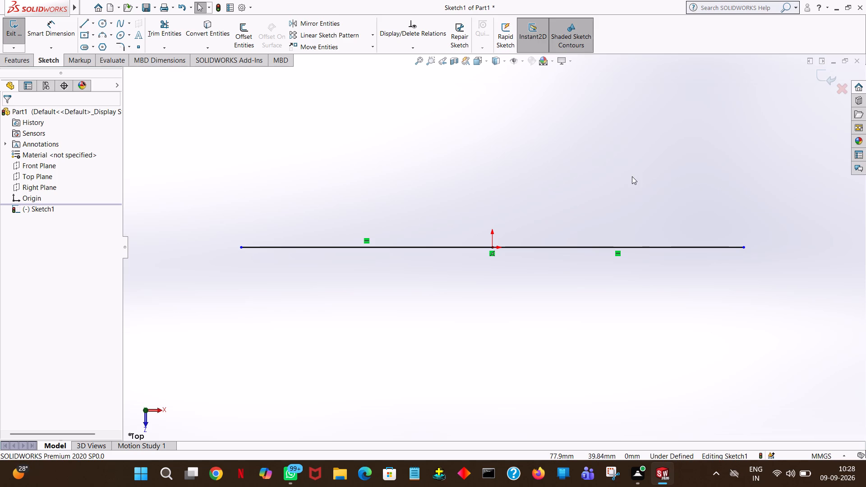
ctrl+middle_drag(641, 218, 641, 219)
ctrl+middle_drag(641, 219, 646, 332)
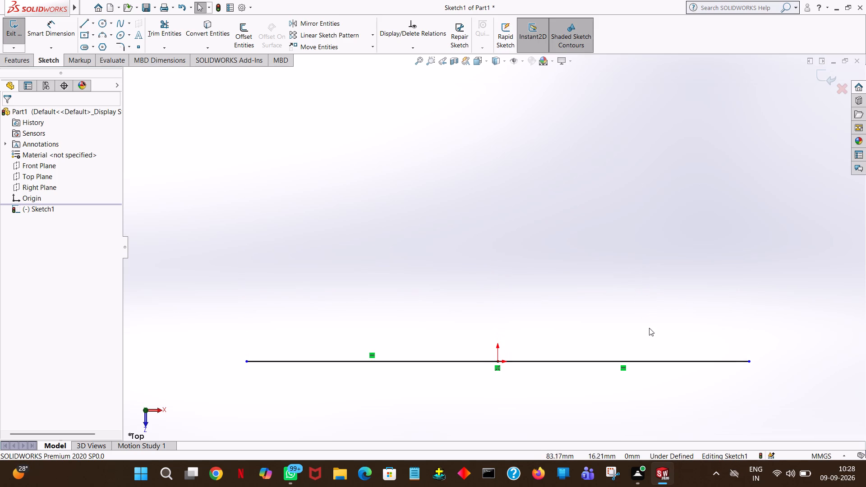
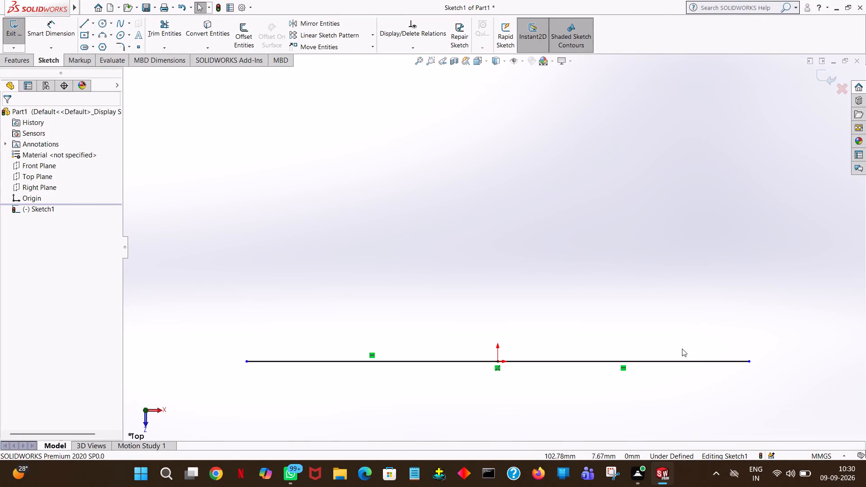
Set the length of both horizontal base lines, on either side of the origin, to 100 mm each.
click(686, 361)
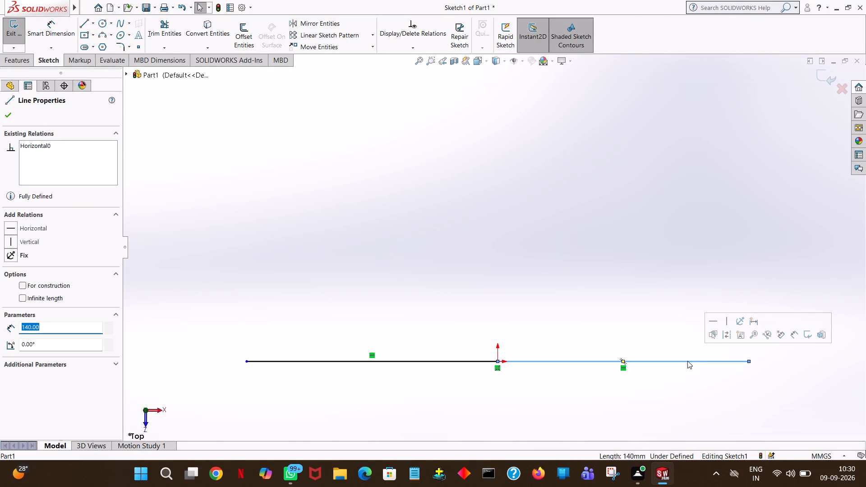
text(100)
key(Return)
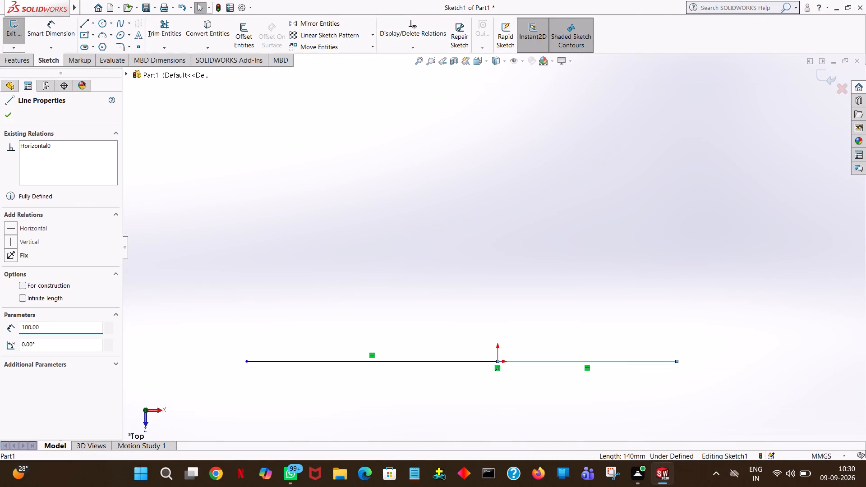
click(438, 364)
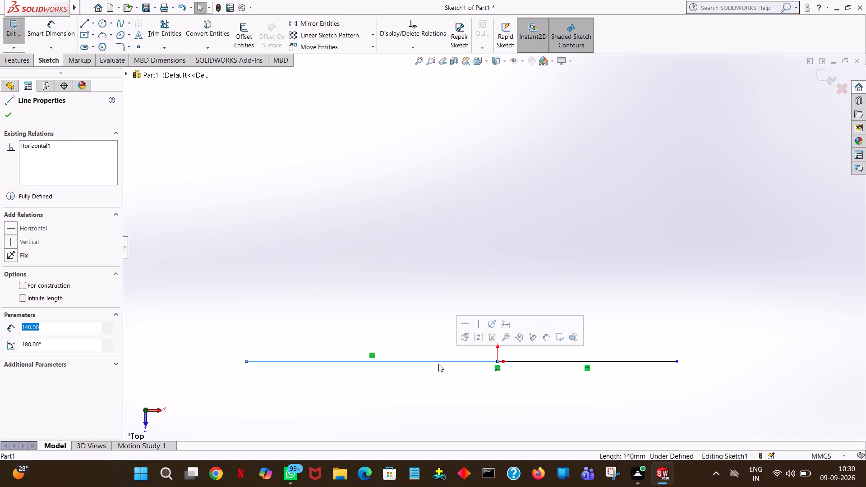
text(100)
key(Return)
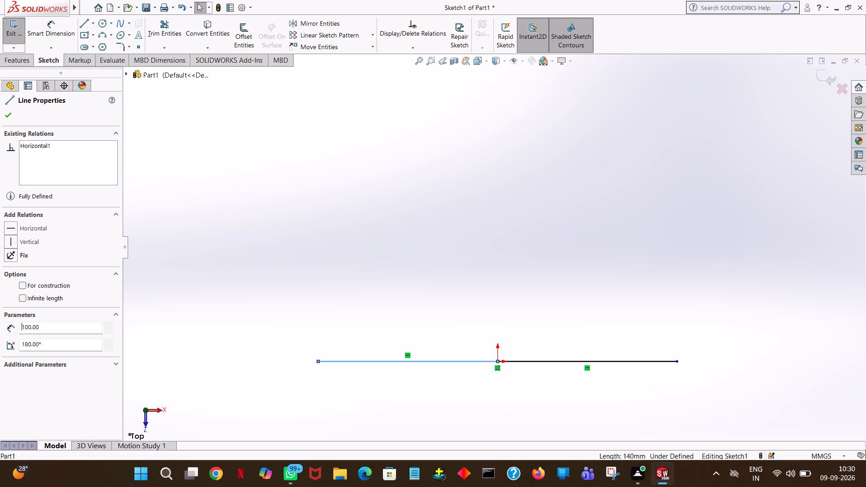
click(546, 202)
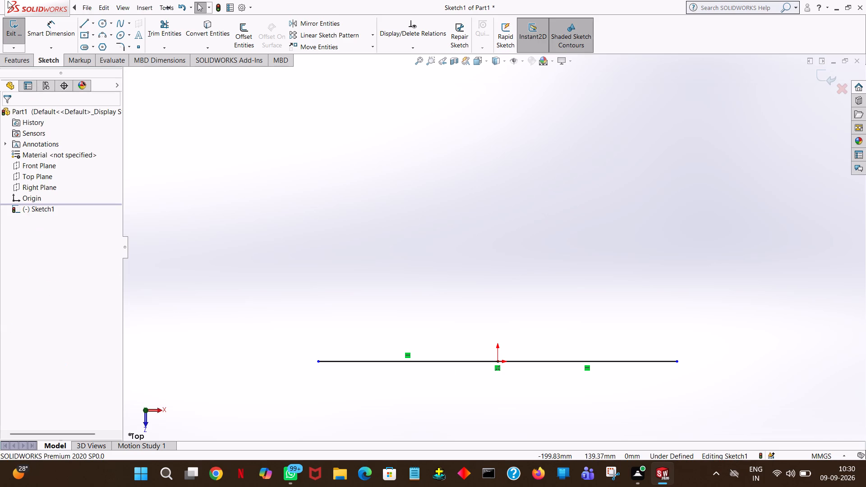
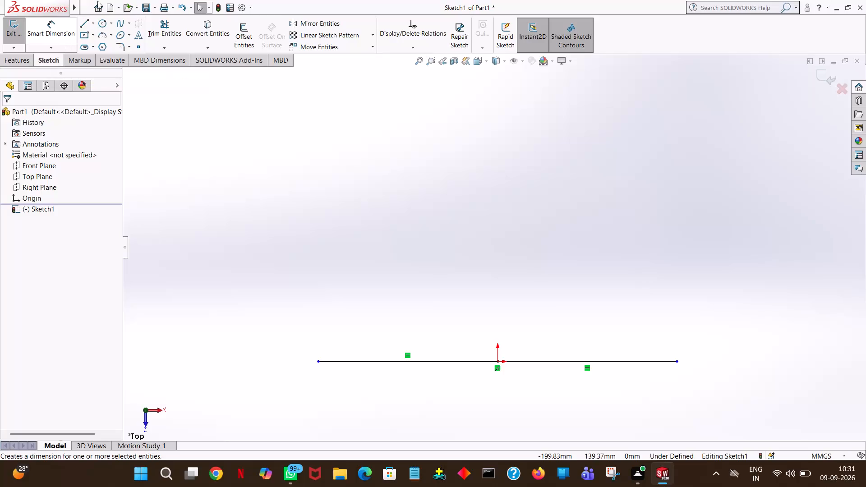
Sketch a vertical line about 71 mm long upward from the right-hand endpoint of the horizontal base.
click(83, 19)
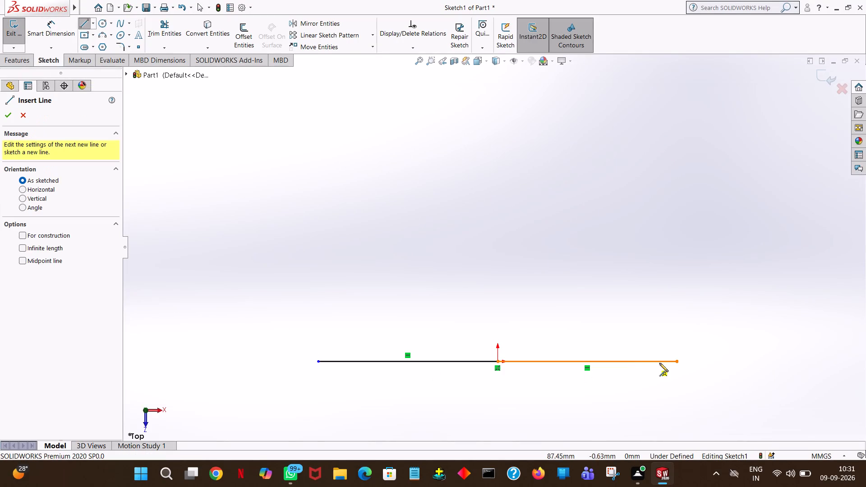
click(677, 361)
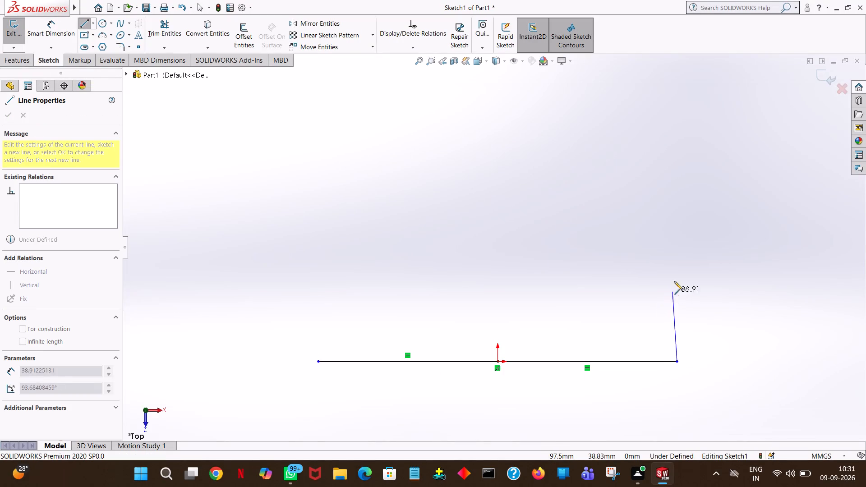
click(675, 234)
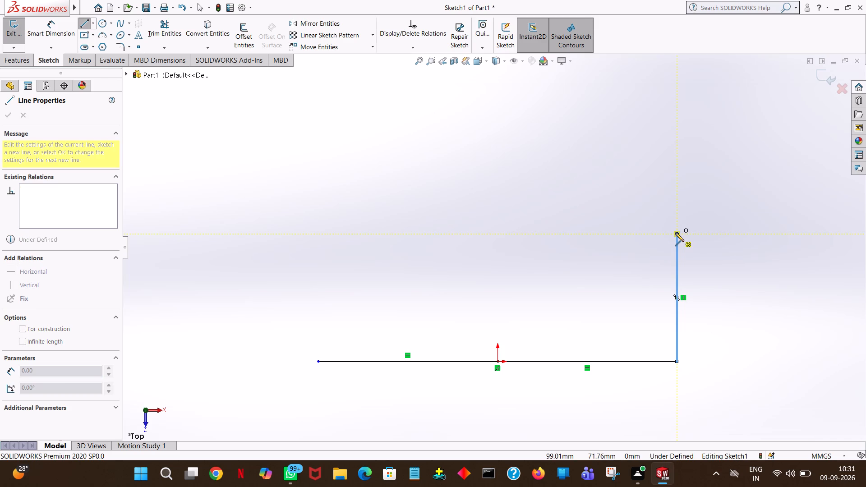
text(60)
key(Return)
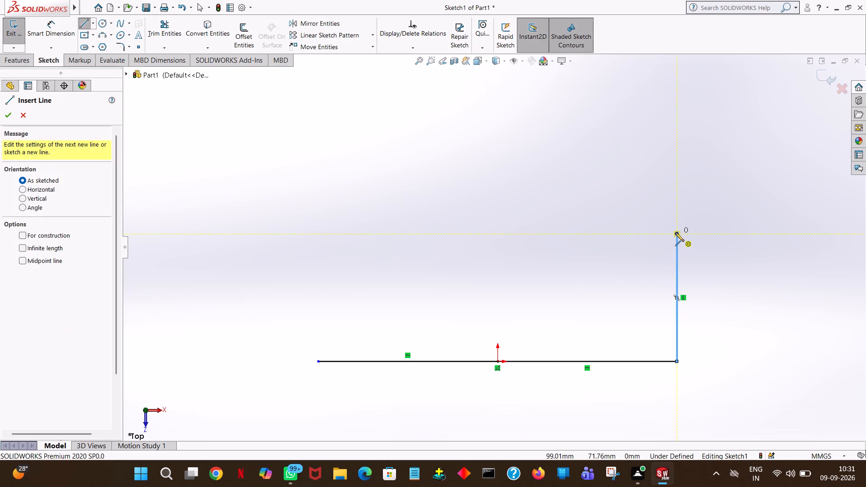
right_click(679, 231)
click(709, 237)
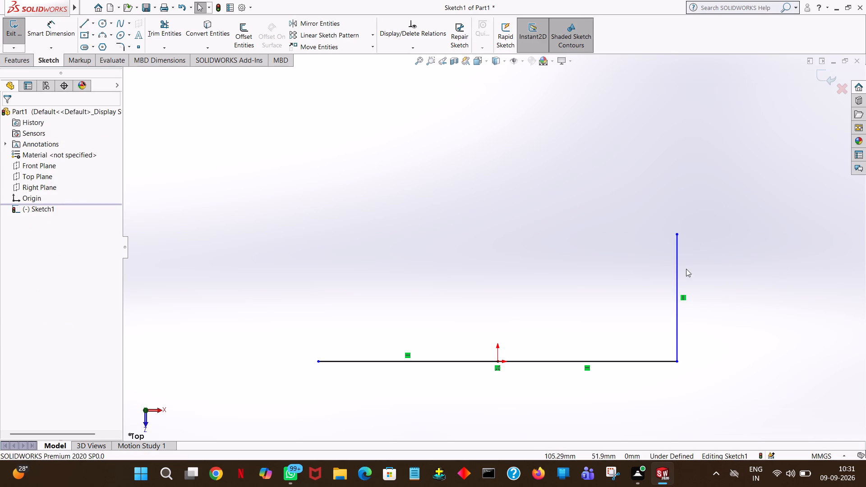
Set the length of the vertical line at the base's right-hand end to 60 mm.
click(677, 277)
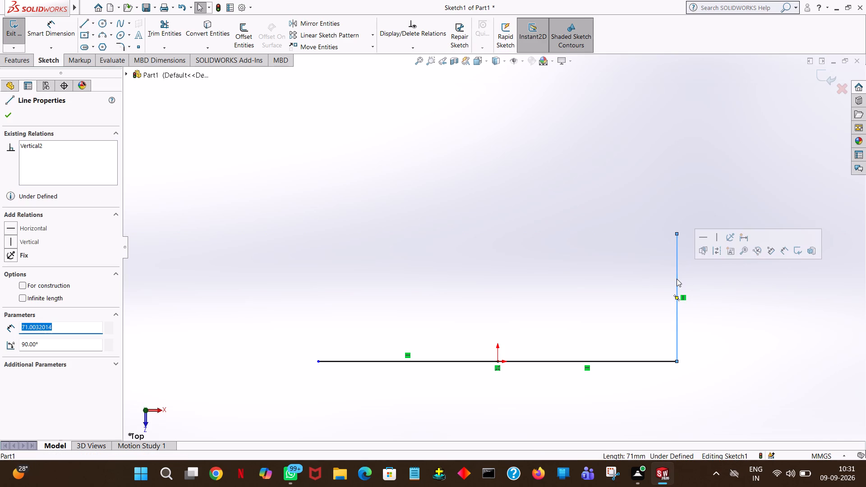
text(60)
key(Return)
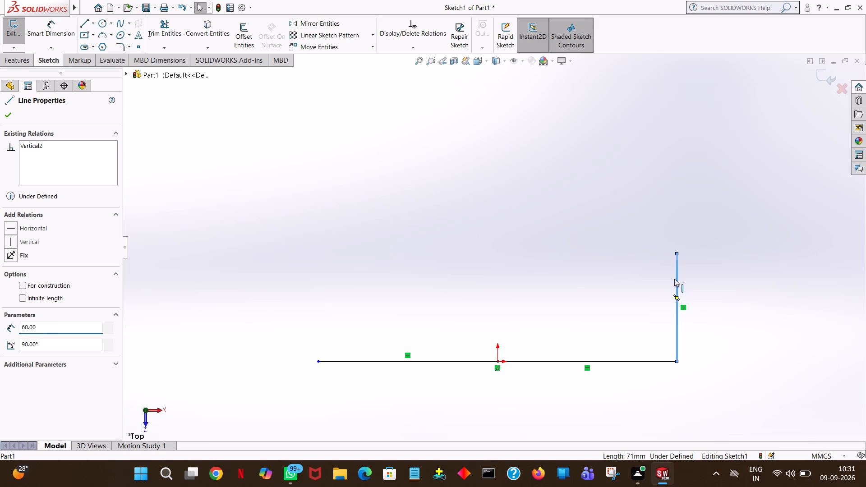
click(421, 200)
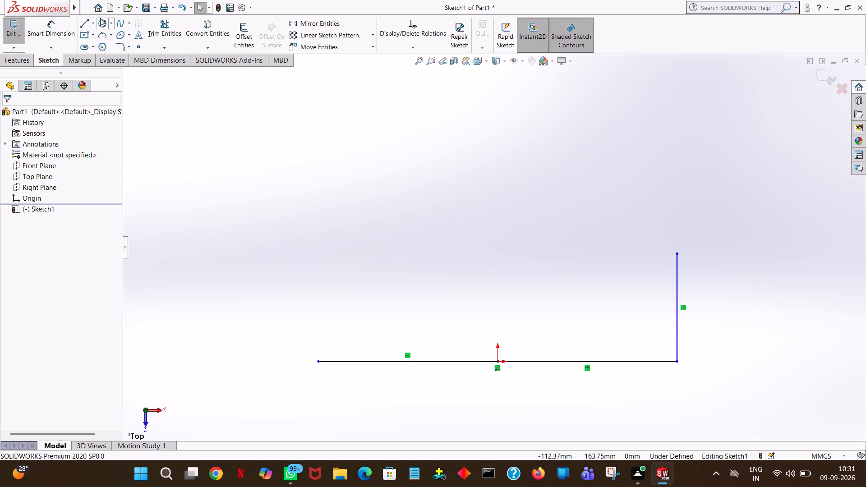
Start another sketch line to continue the profile.
click(80, 21)
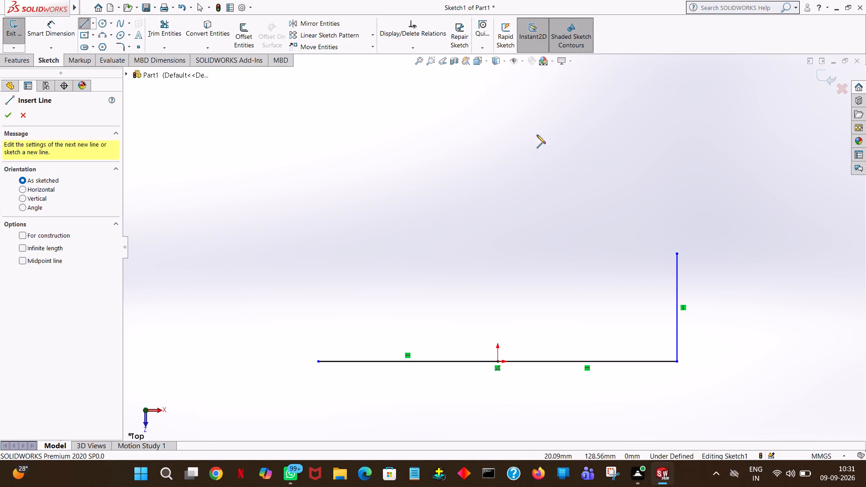
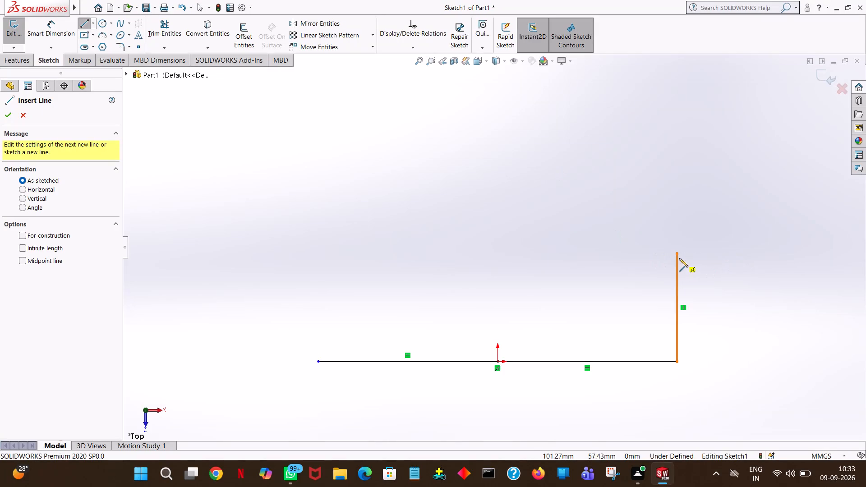
Close the profile with a 200 mm horizontal top line and a 60 mm vertical line down to the base's left-hand endpoint.
click(676, 253)
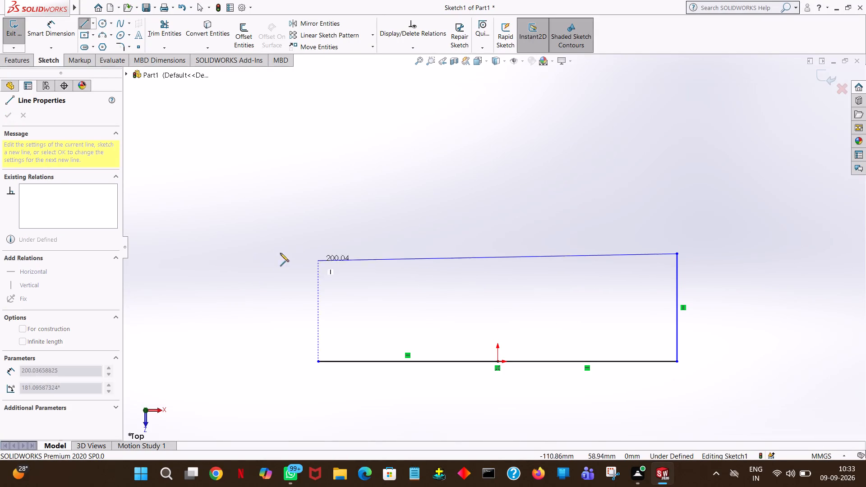
click(318, 254)
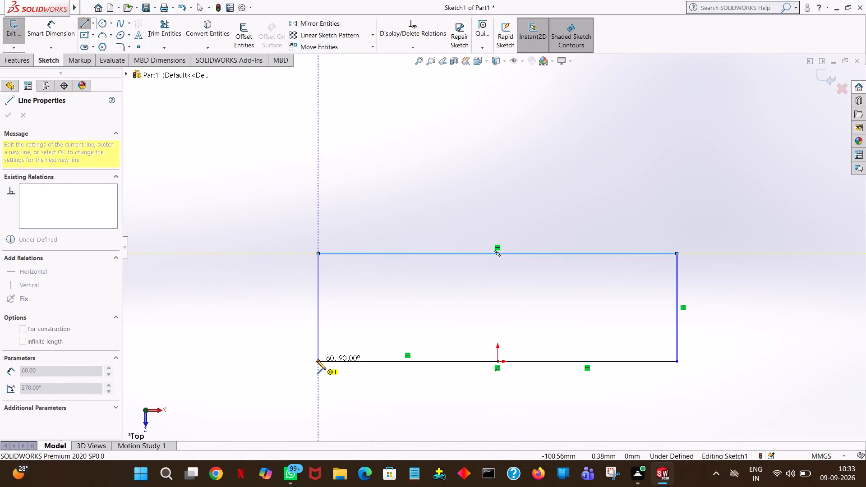
click(317, 361)
right_click(317, 361)
click(366, 367)
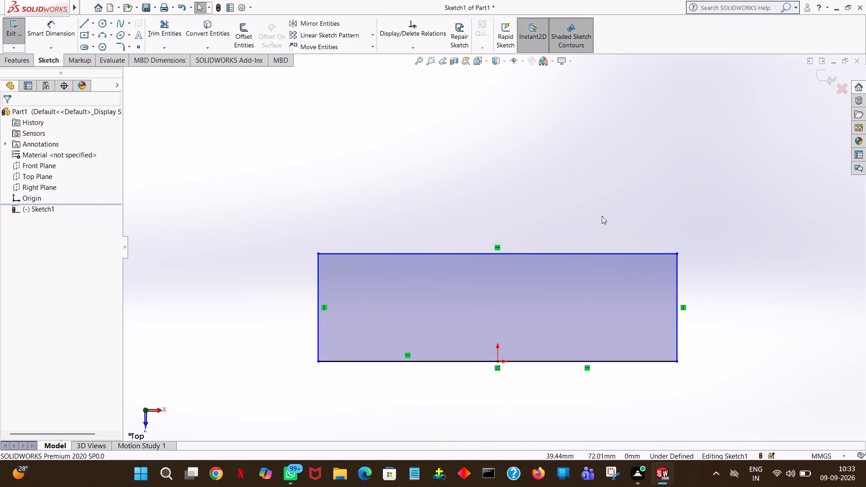
click(708, 249)
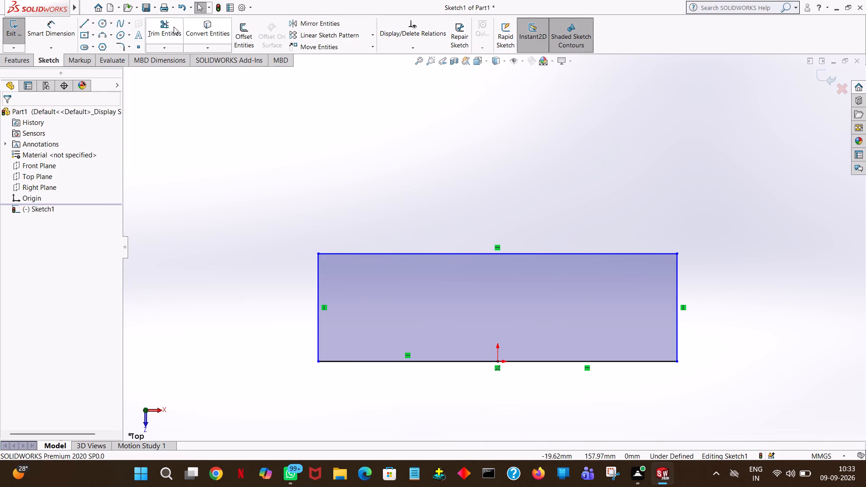
Add a length dimension above the rectangle's top line, keeping the length as drawn.
click(54, 33)
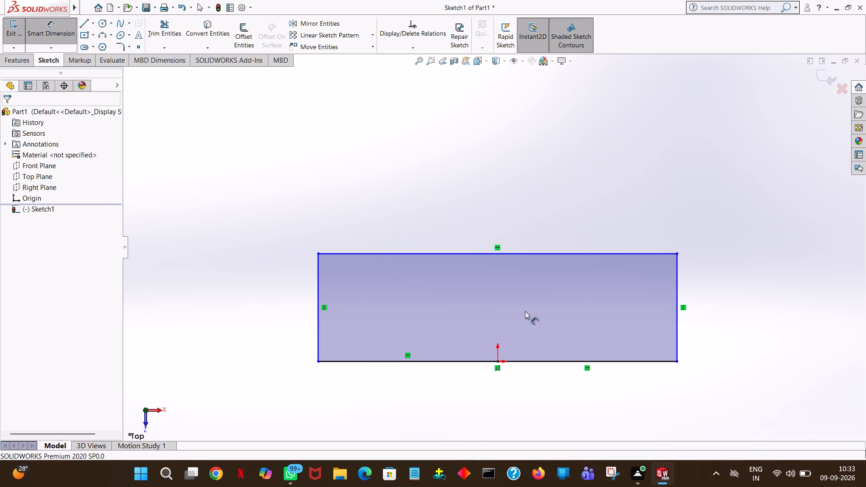
click(563, 252)
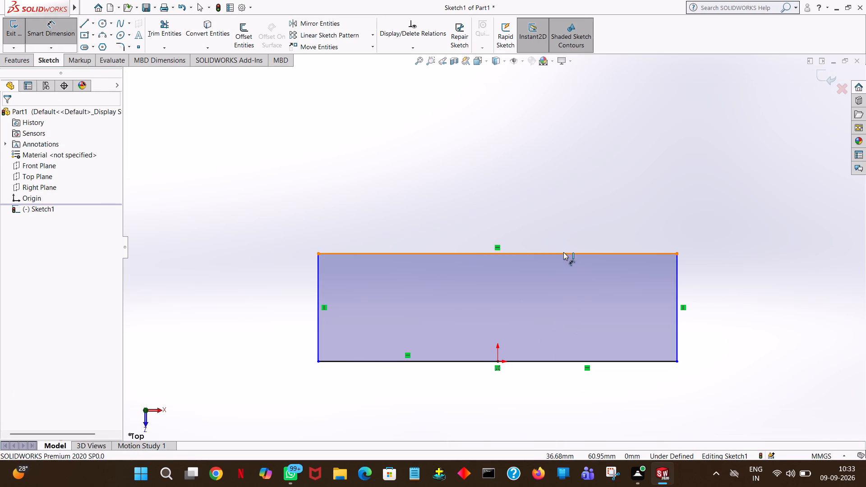
click(564, 212)
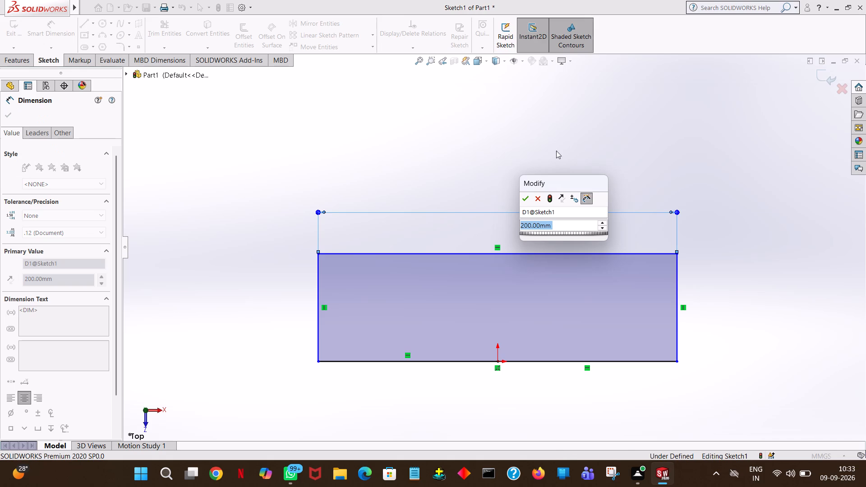
click(521, 198)
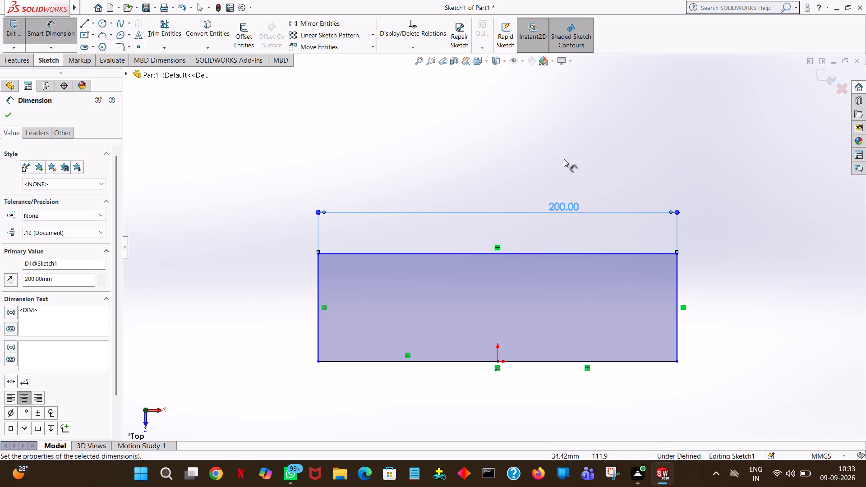
click(564, 159)
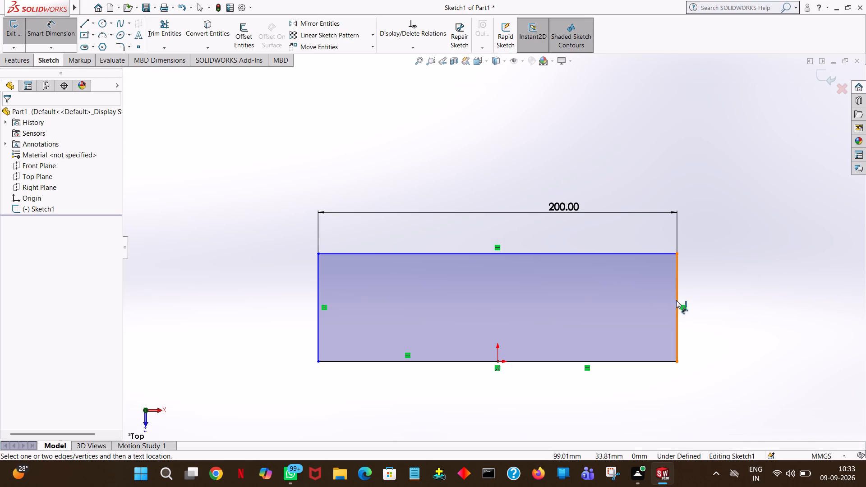
Dimension the height of the rectangle's right-hand vertical line, placing it outside the profile and keeping the drawn length.
click(677, 300)
click(719, 285)
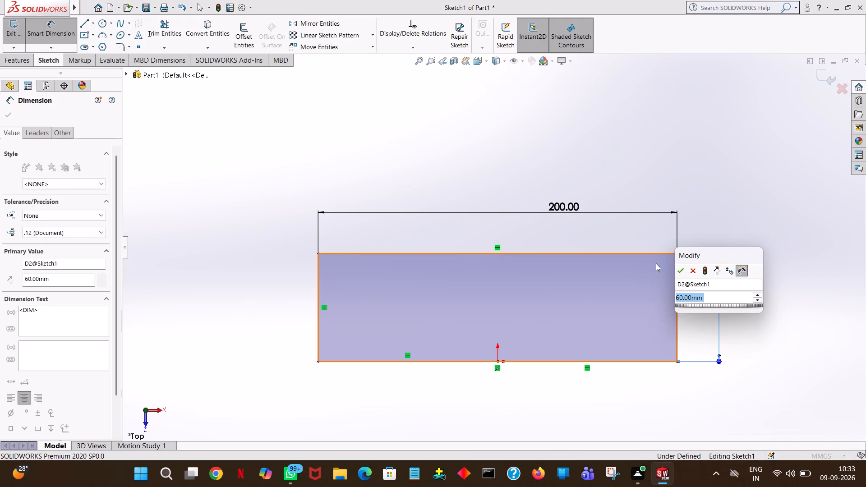
click(679, 269)
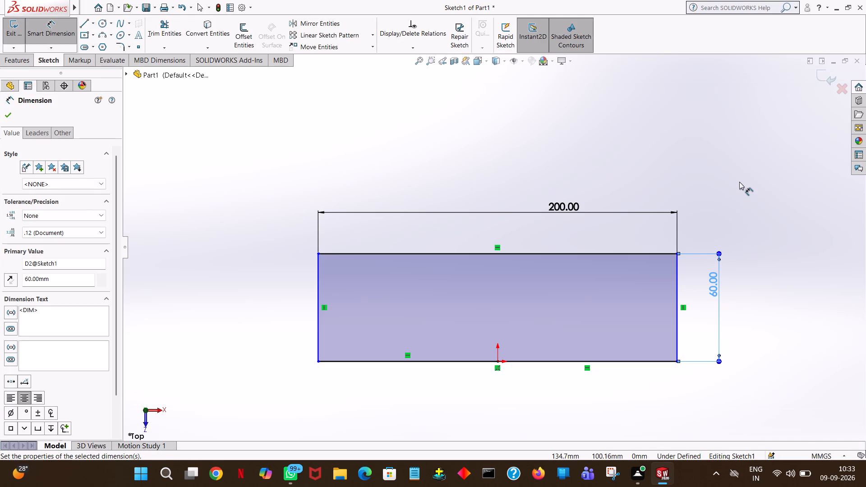
click(739, 182)
click(442, 144)
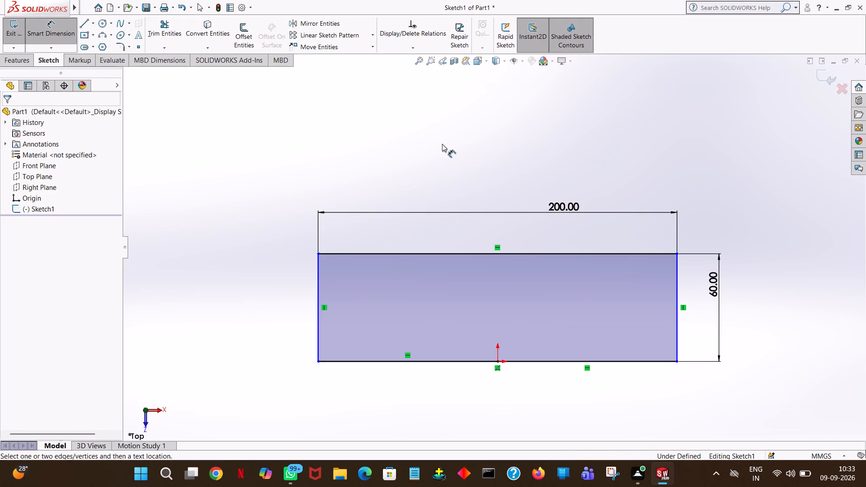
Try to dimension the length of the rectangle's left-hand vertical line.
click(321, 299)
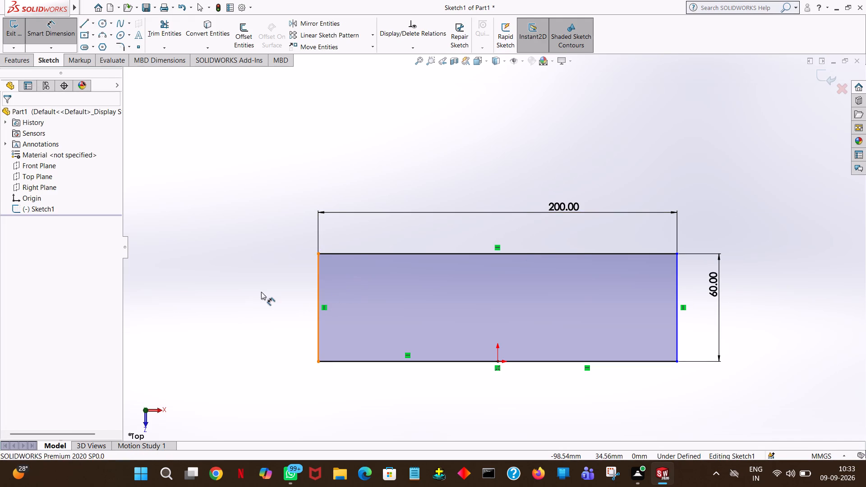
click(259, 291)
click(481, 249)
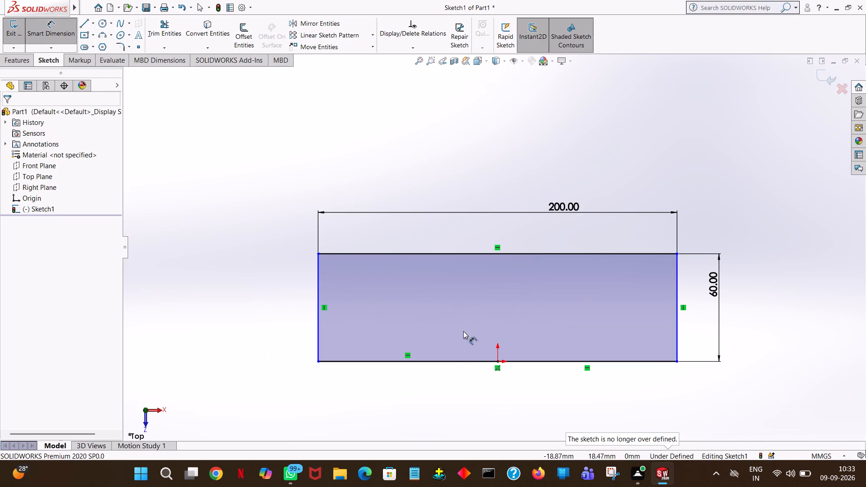
Dimension the base segment between the left-hand corner and the origin, placing it below the line and keeping the drawn length.
click(463, 363)
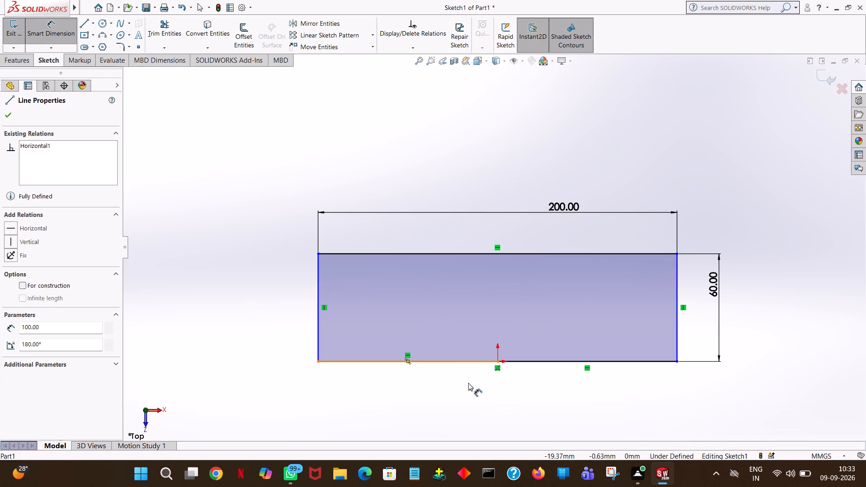
click(469, 386)
click(430, 368)
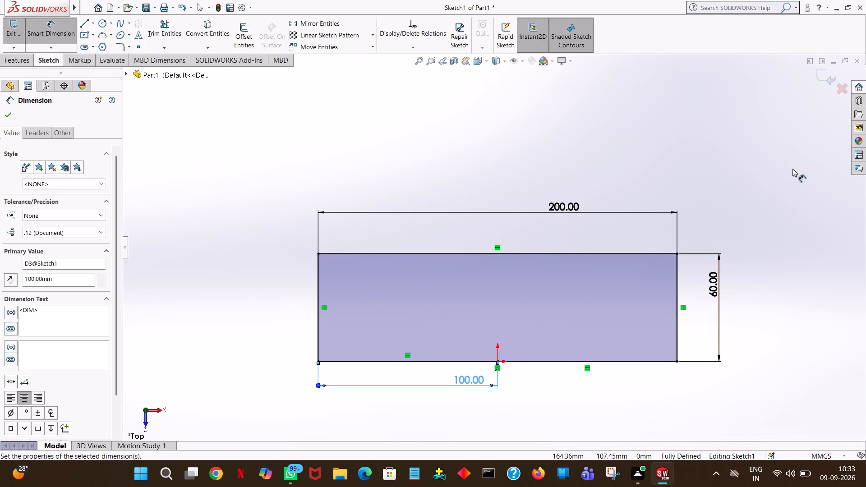
click(767, 170)
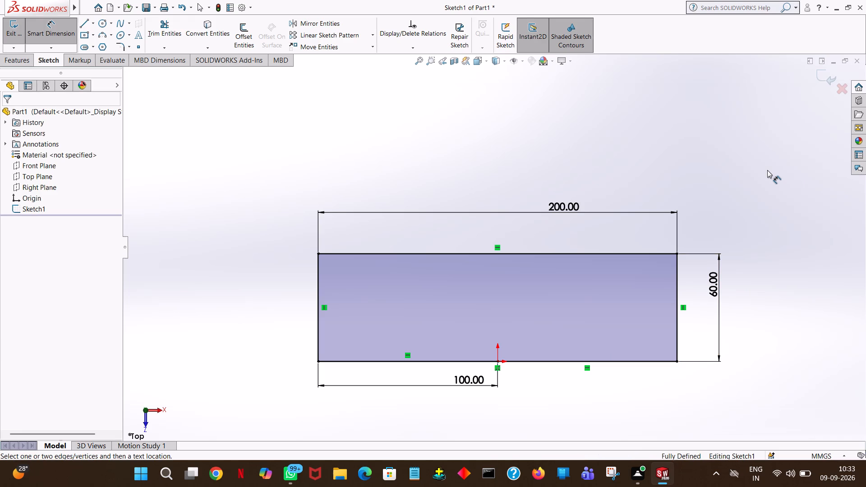
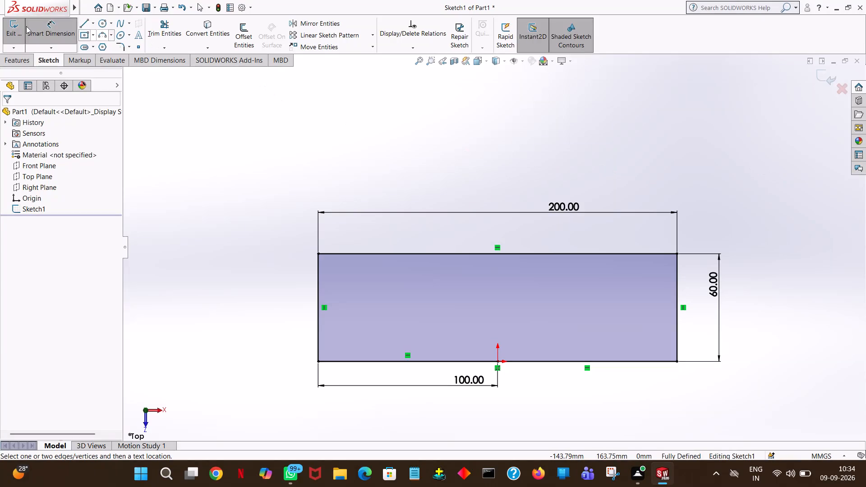
Extrude the rectangle sketch upward as a blind boss with a depth of 15 mm.
click(19, 57)
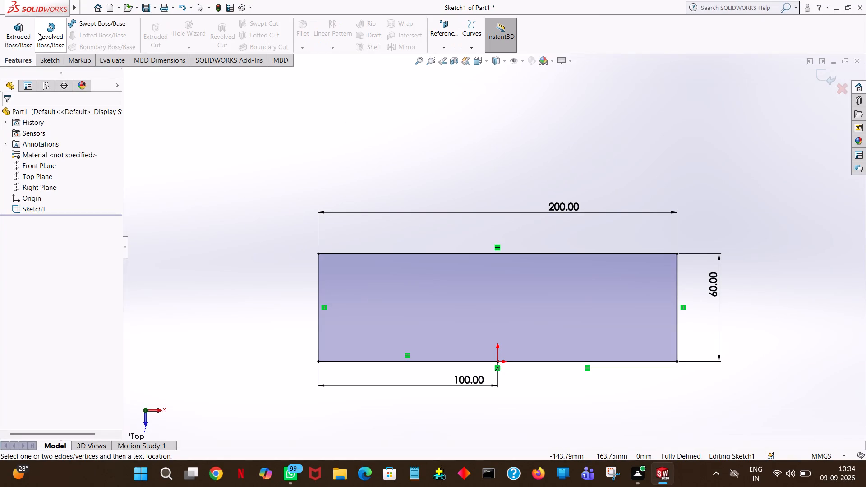
click(25, 34)
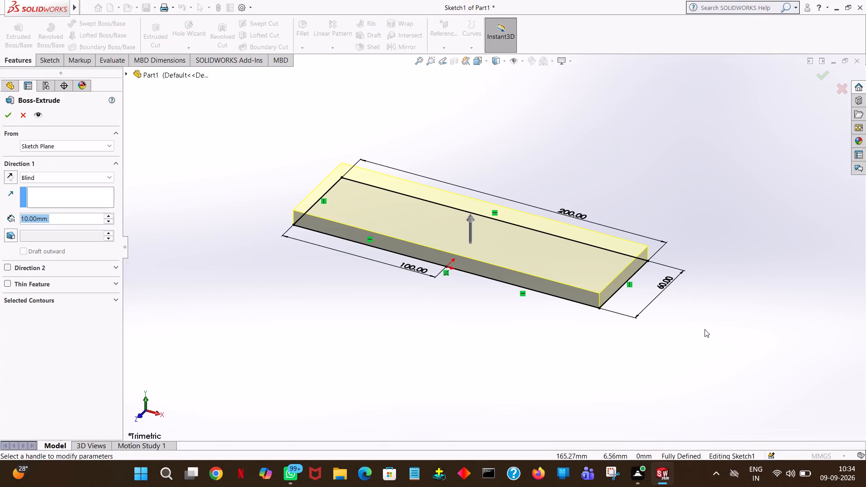
text(15)
key(Return)
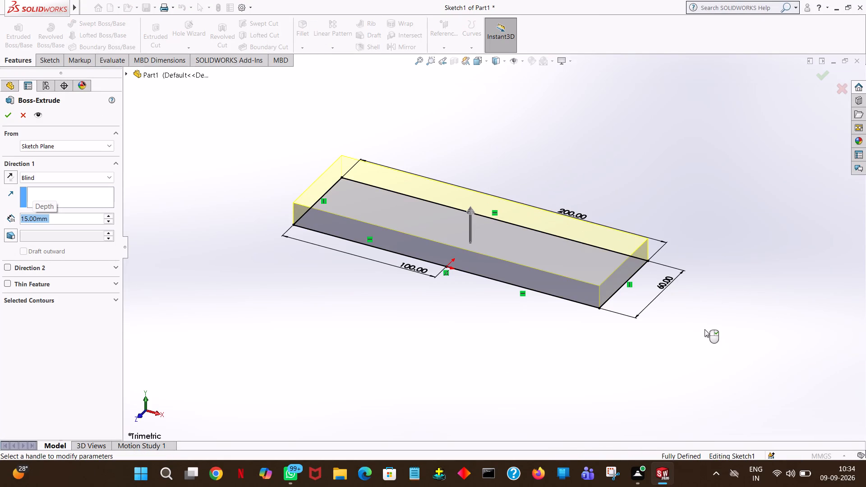
click(7, 112)
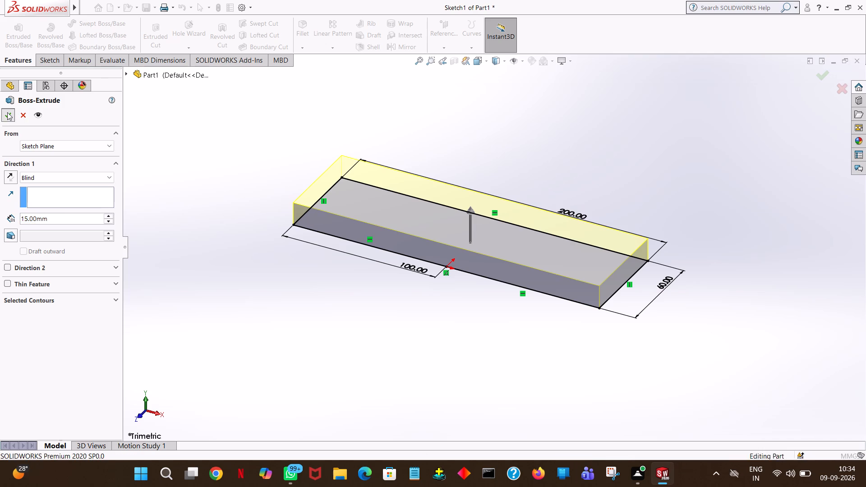
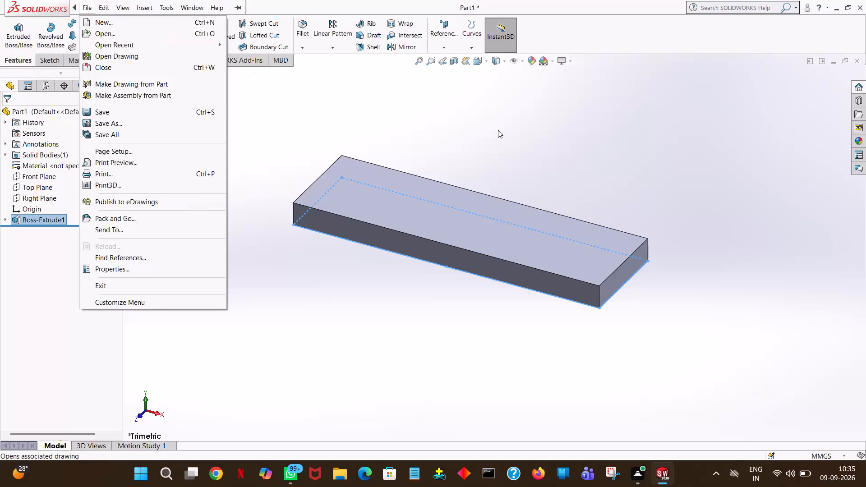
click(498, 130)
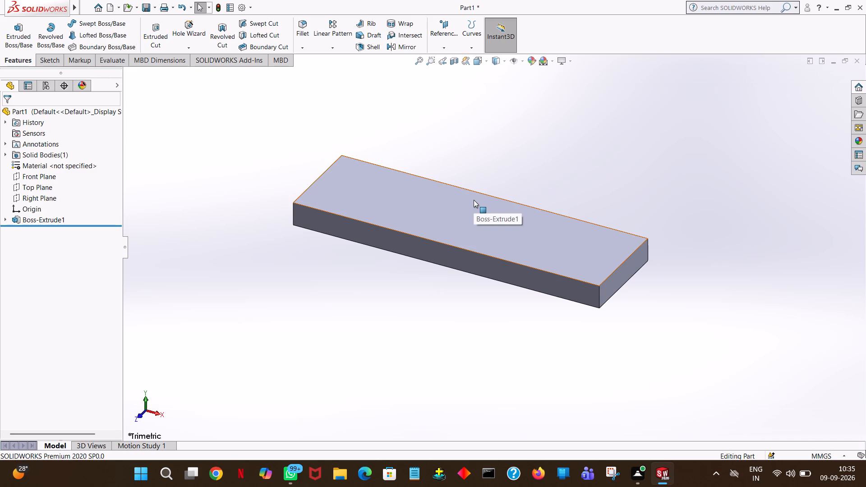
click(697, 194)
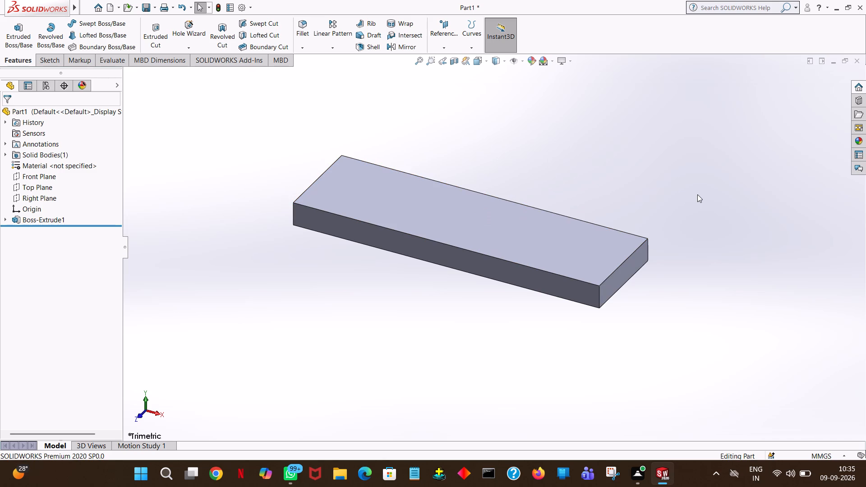
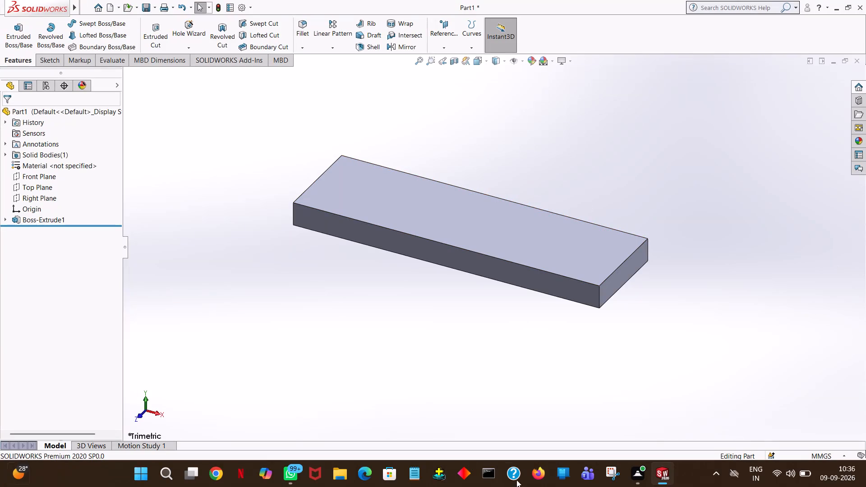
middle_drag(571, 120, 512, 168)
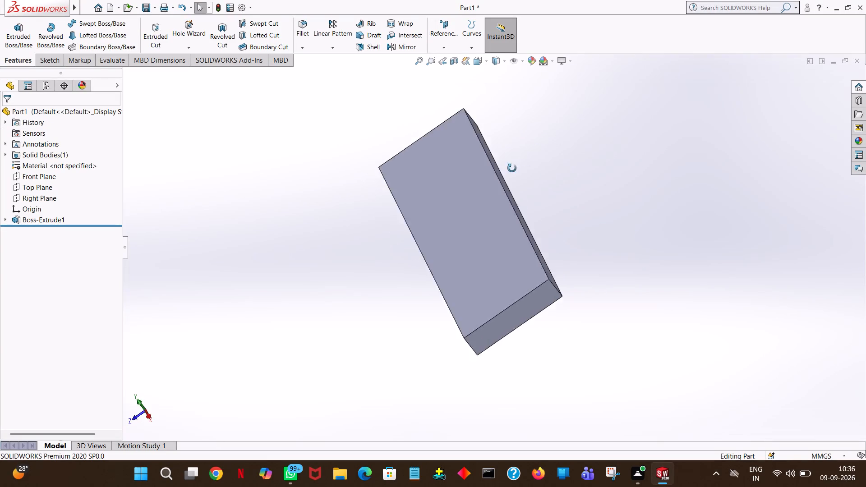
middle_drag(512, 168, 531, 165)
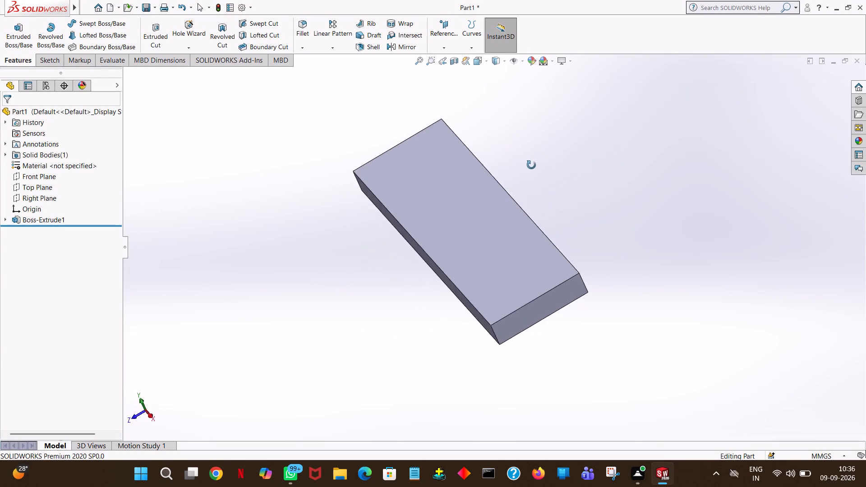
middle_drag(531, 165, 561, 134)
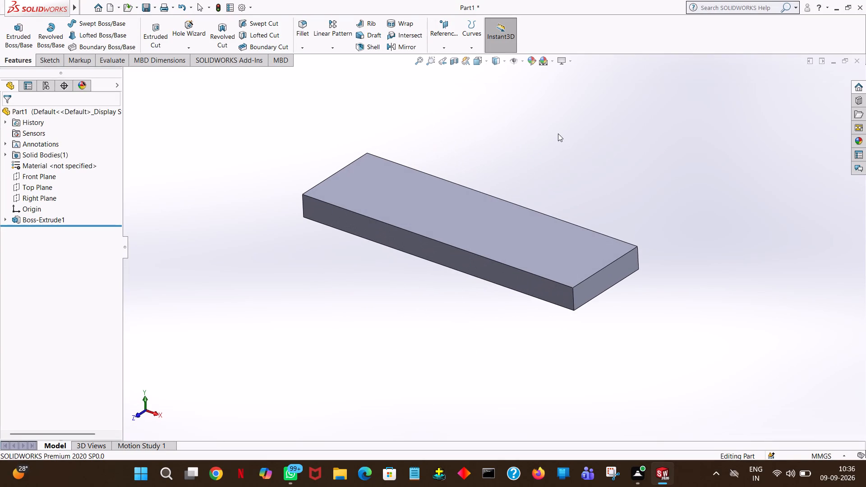
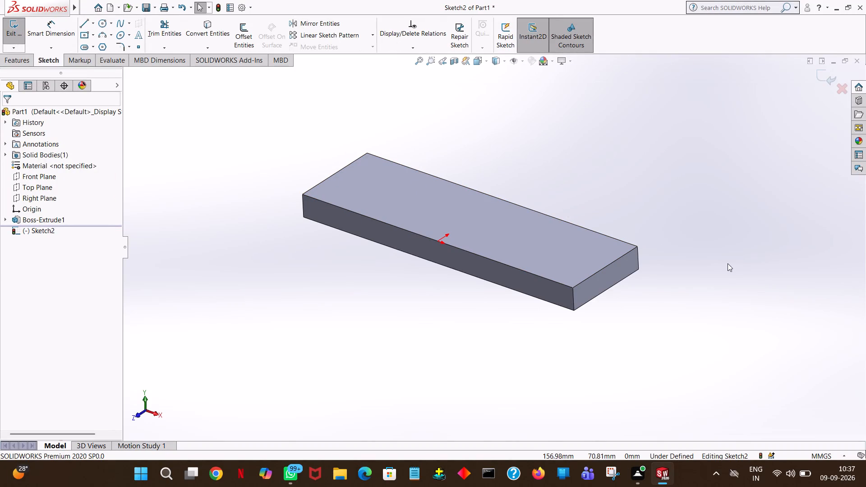
Examine the extruded plate's top face and sides from several angles.
middle_drag(733, 255, 649, 278)
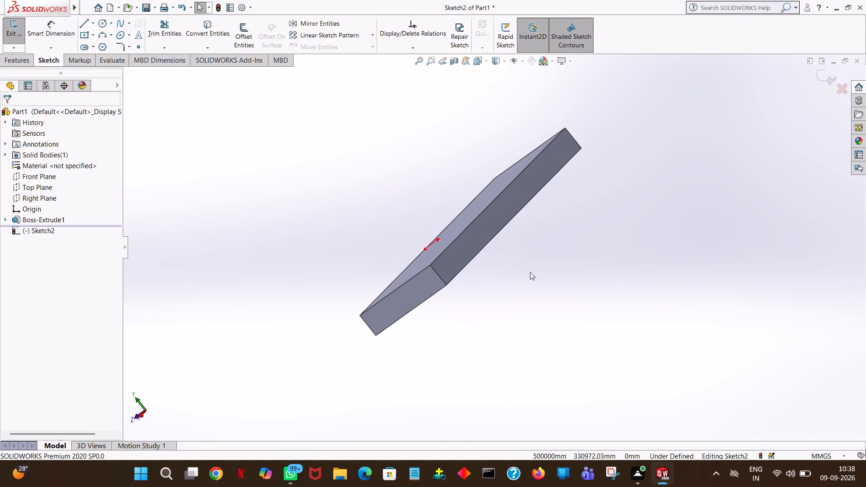
middle_drag(496, 268, 544, 225)
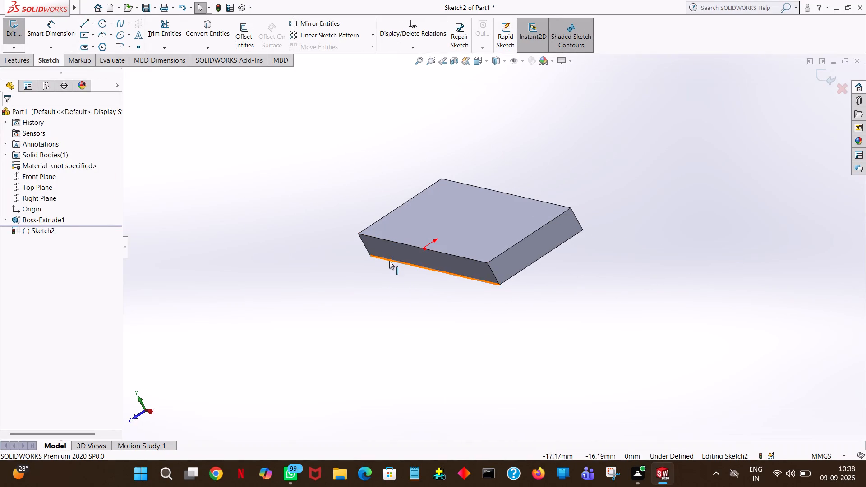
middle_drag(390, 263, 430, 346)
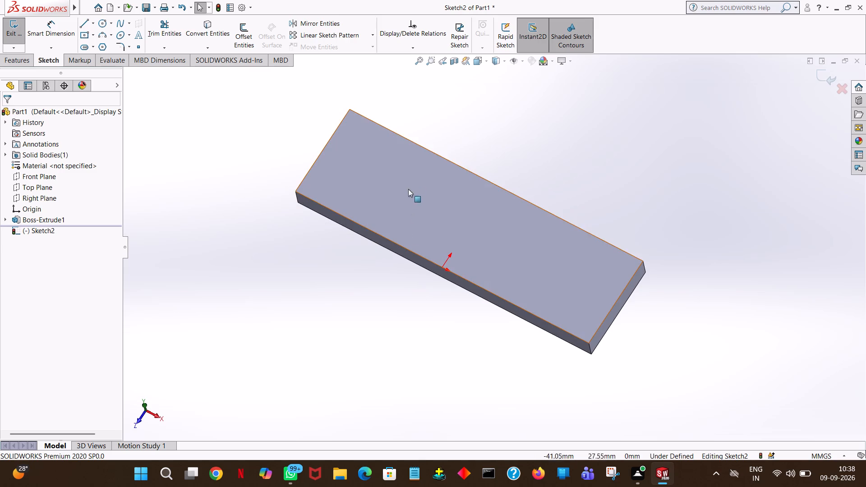
middle_drag(371, 102, 356, 104)
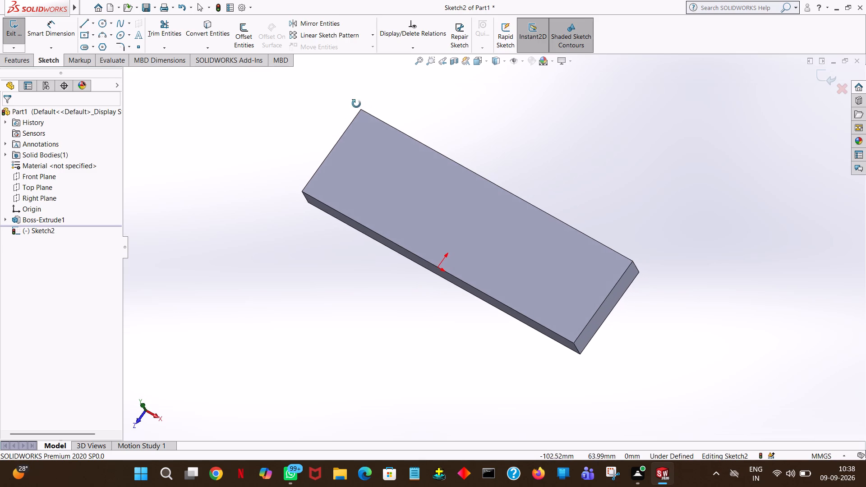
middle_drag(356, 104, 312, 121)
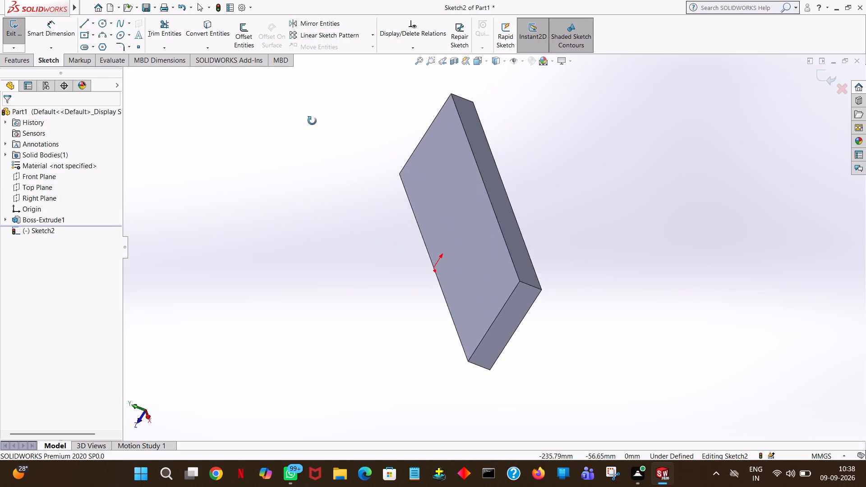
middle_drag(312, 121, 406, 83)
middle_drag(406, 83, 338, 100)
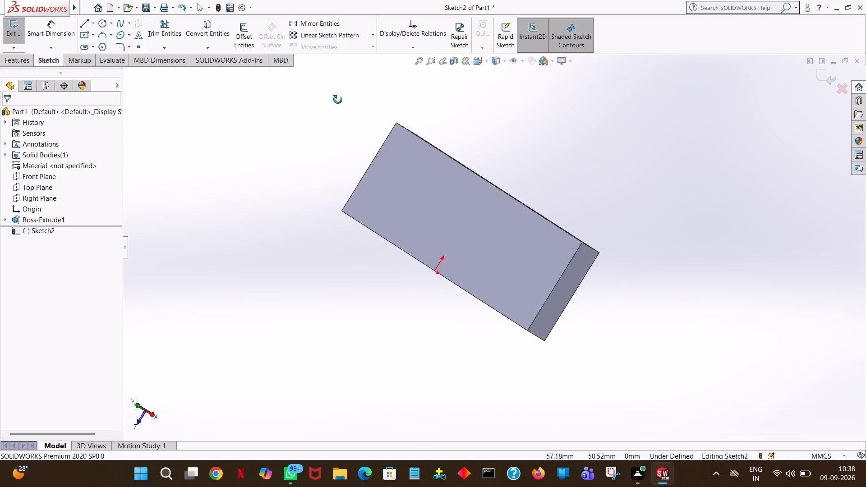
middle_drag(338, 100, 349, 88)
middle_drag(295, 88, 283, 104)
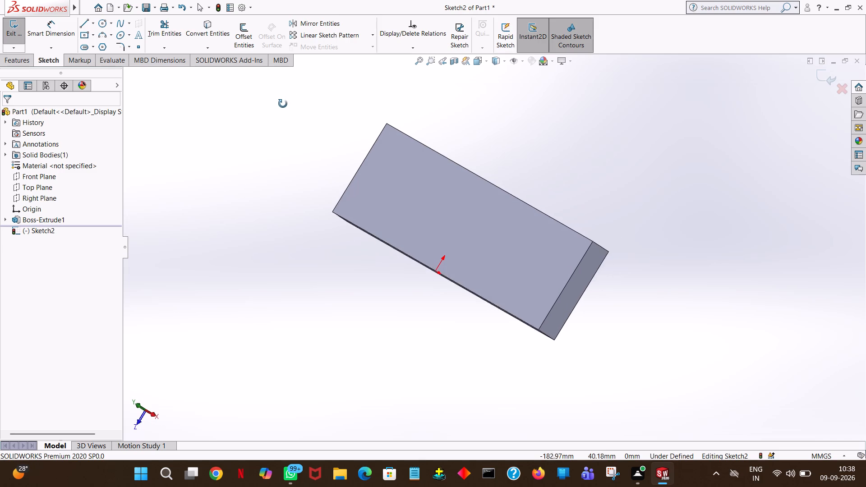
middle_drag(283, 104, 281, 105)
middle_drag(281, 104, 273, 108)
middle_click(273, 108)
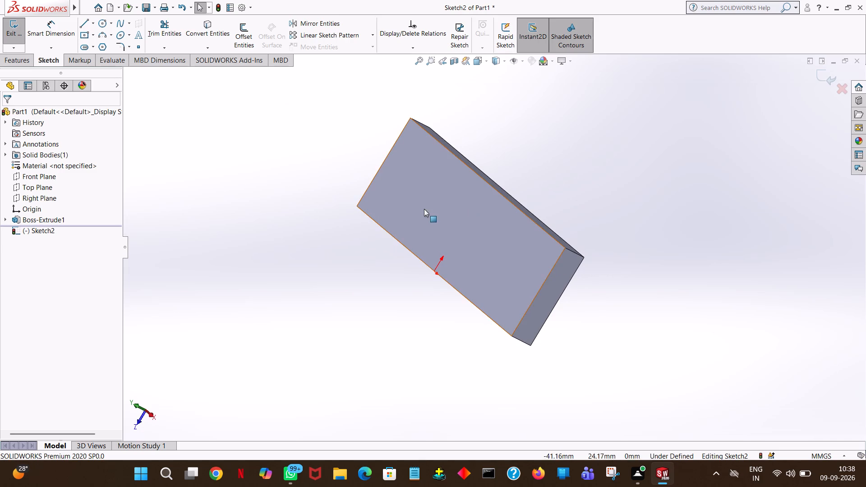
middle_drag(599, 299, 599, 289)
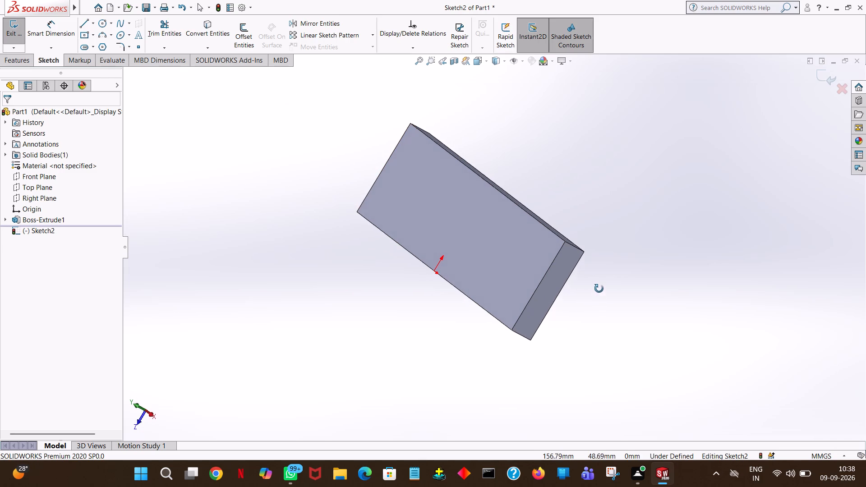
middle_drag(599, 289, 659, 176)
middle_drag(633, 254, 635, 270)
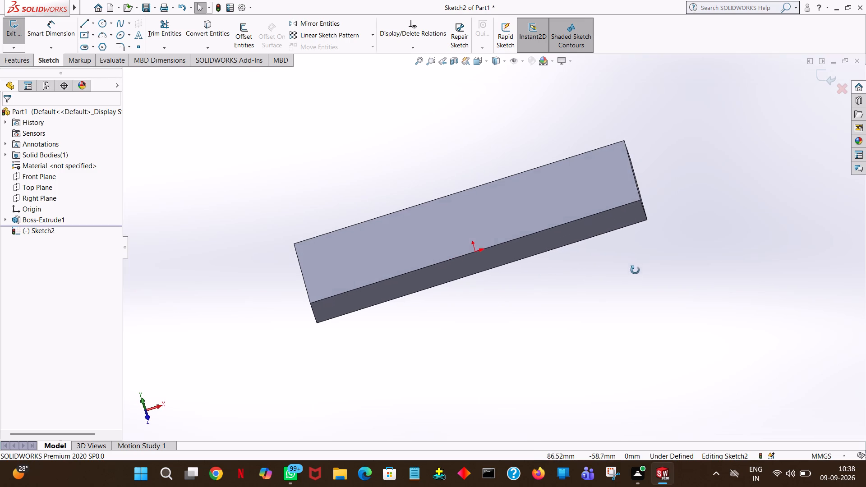
middle_drag(635, 270, 645, 389)
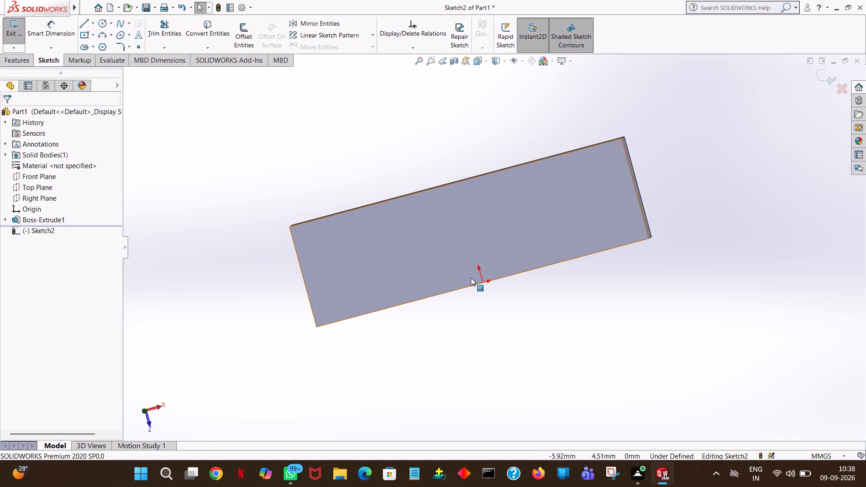
Facing the plate's top face squarely, trace its full outline with lines as a closed 200 x 60 mm rectangle.
key(space)
click(112, 72)
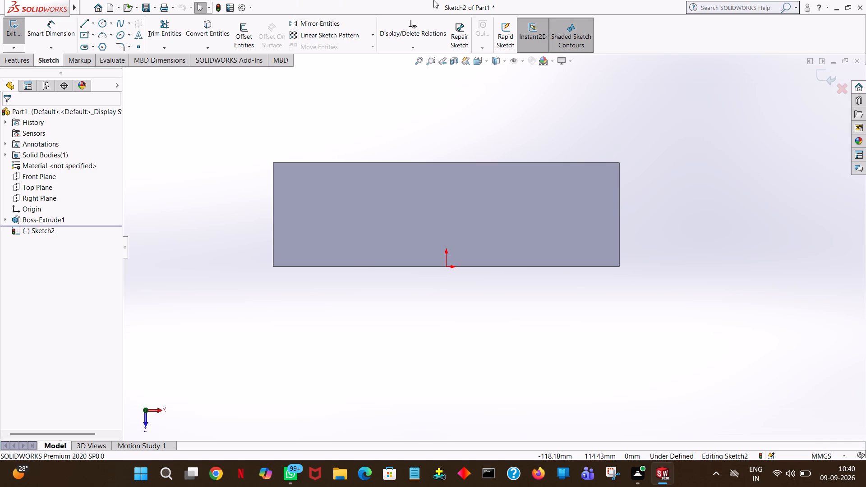
click(86, 24)
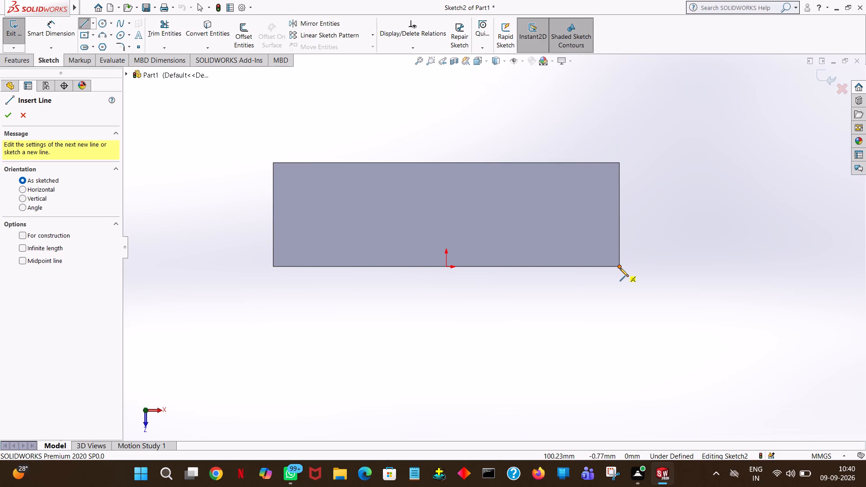
click(620, 268)
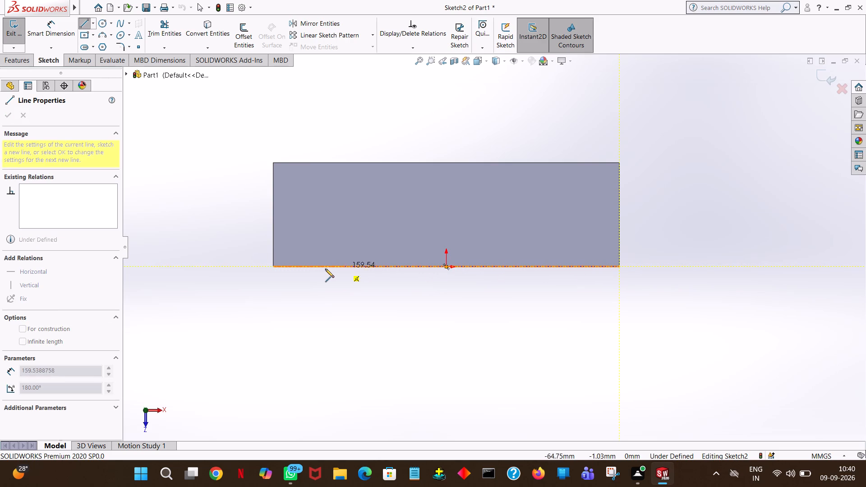
click(273, 267)
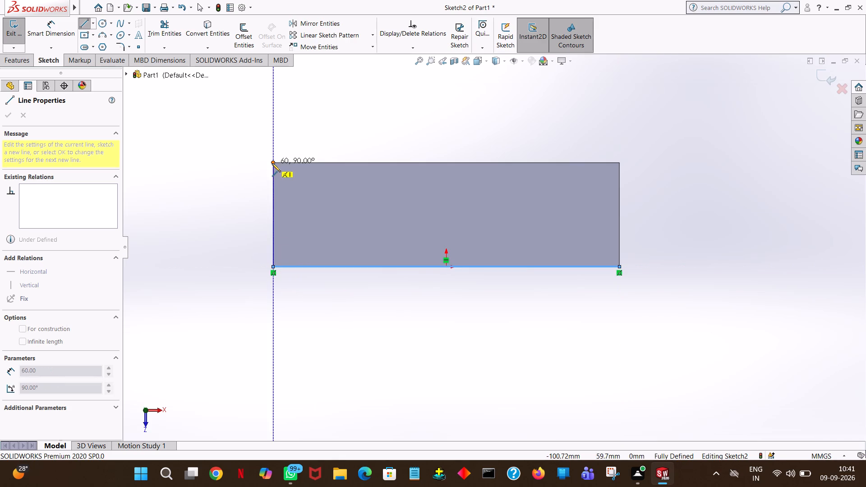
click(273, 163)
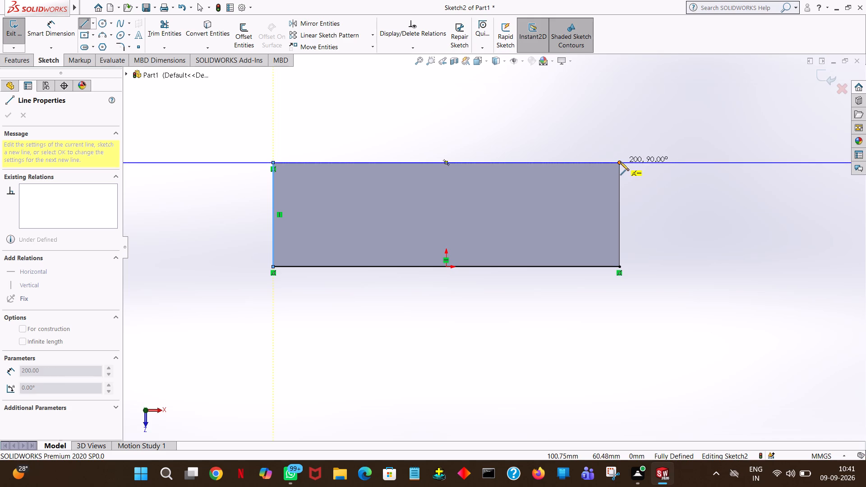
click(620, 162)
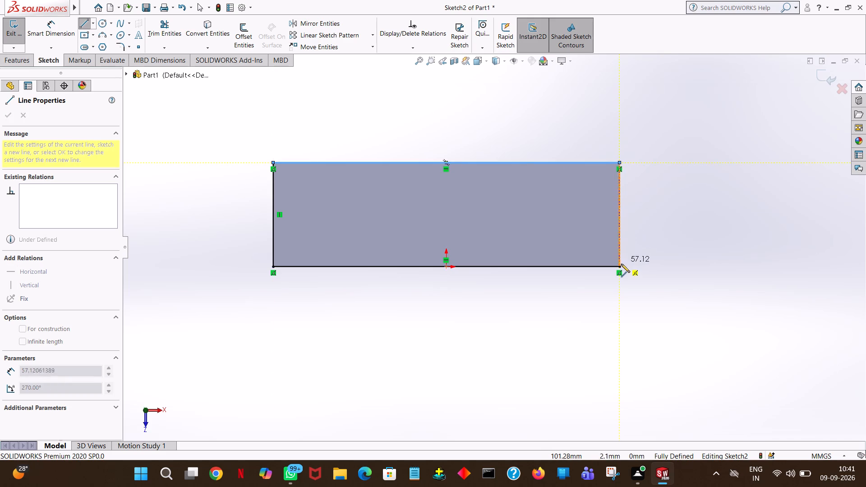
click(619, 266)
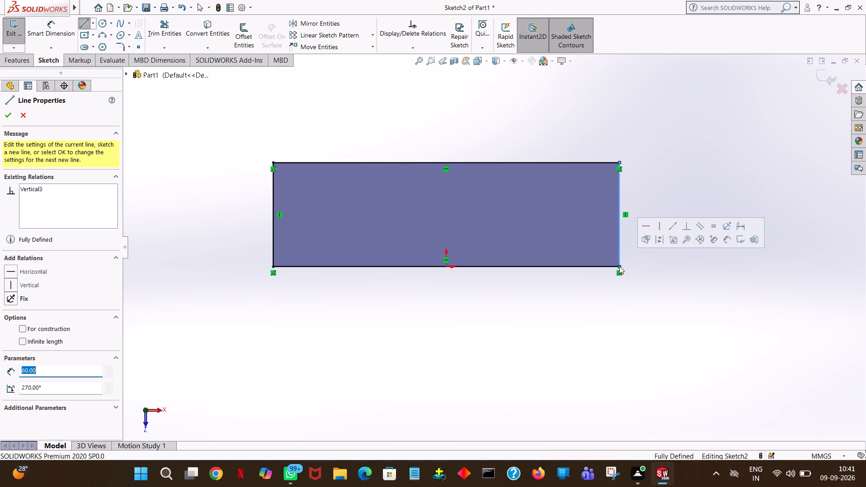
right_click(619, 266)
click(658, 276)
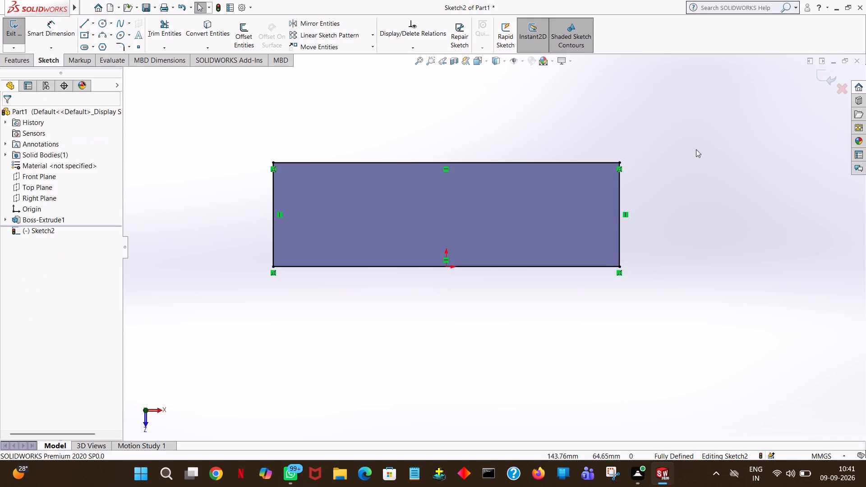
click(696, 147)
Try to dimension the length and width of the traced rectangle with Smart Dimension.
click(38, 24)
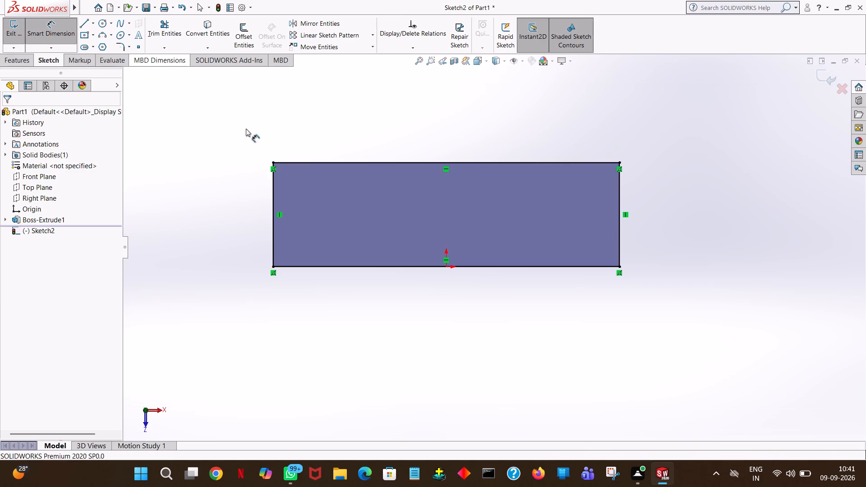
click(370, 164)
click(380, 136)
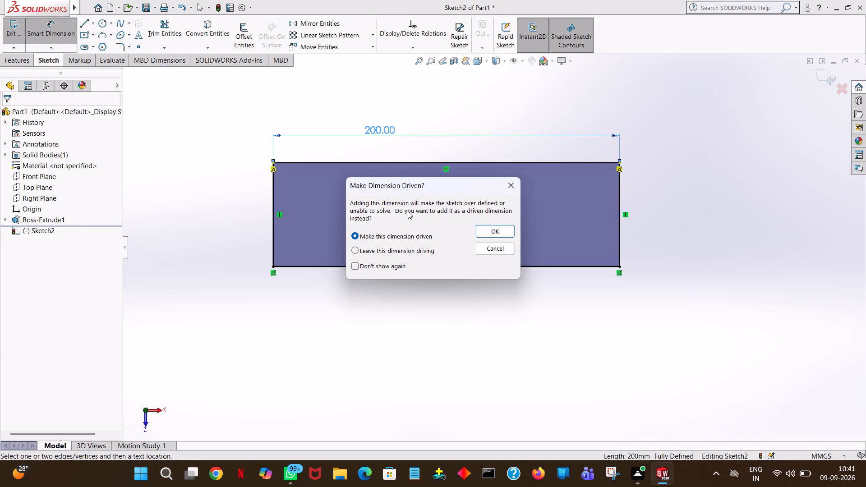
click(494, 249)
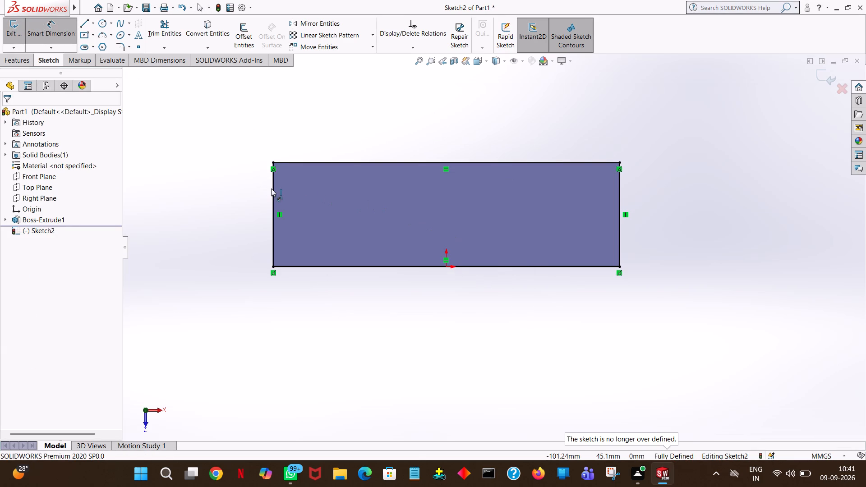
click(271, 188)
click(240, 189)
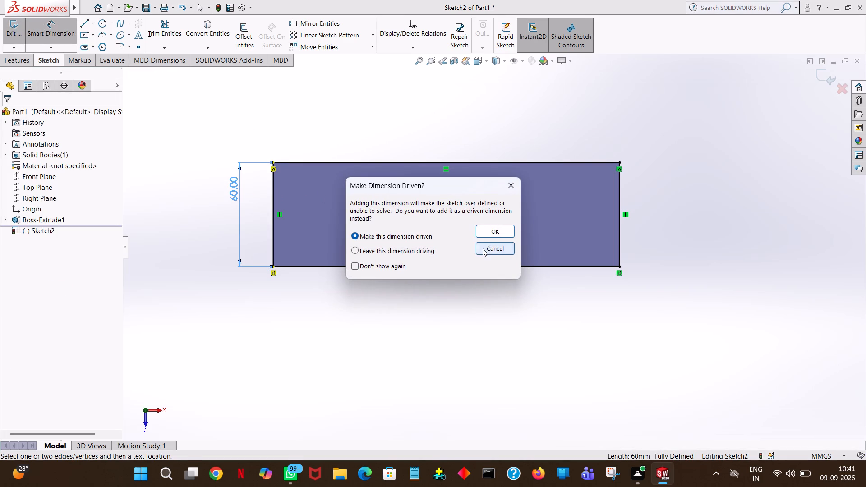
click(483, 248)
Extrude the traced rectangle 48 mm (60-12) upward from the plate as a Blind boss with Merge result on.
click(18, 62)
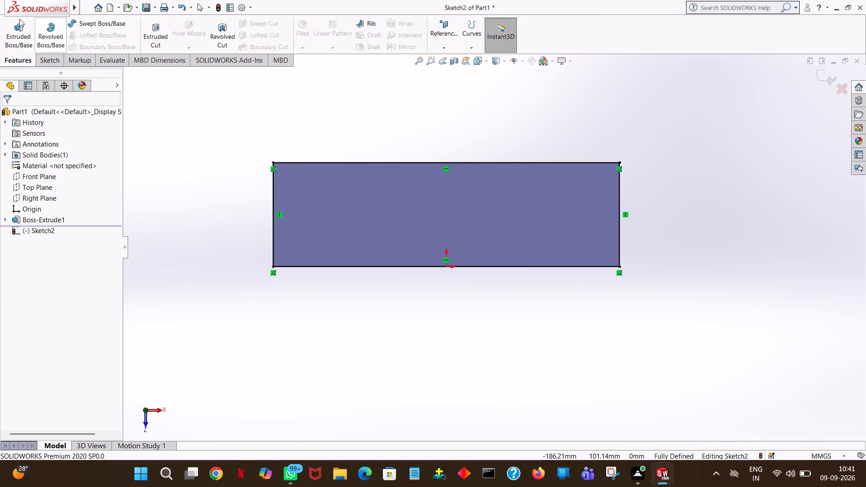
click(19, 27)
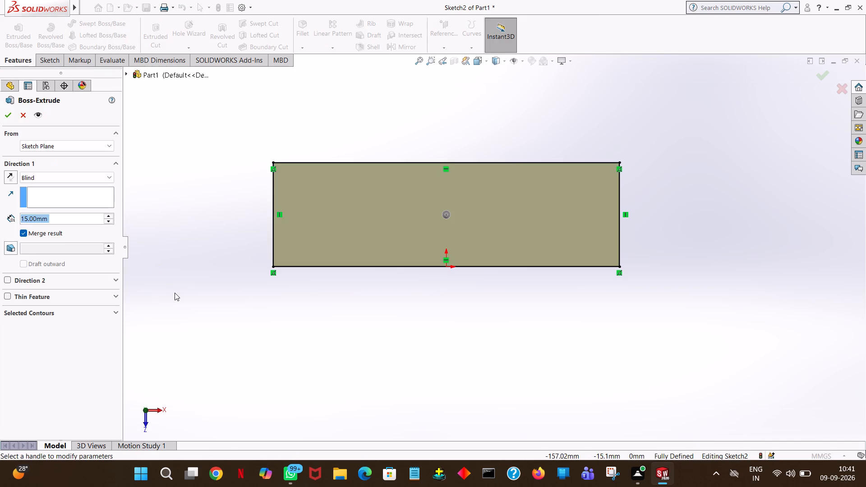
text(60)
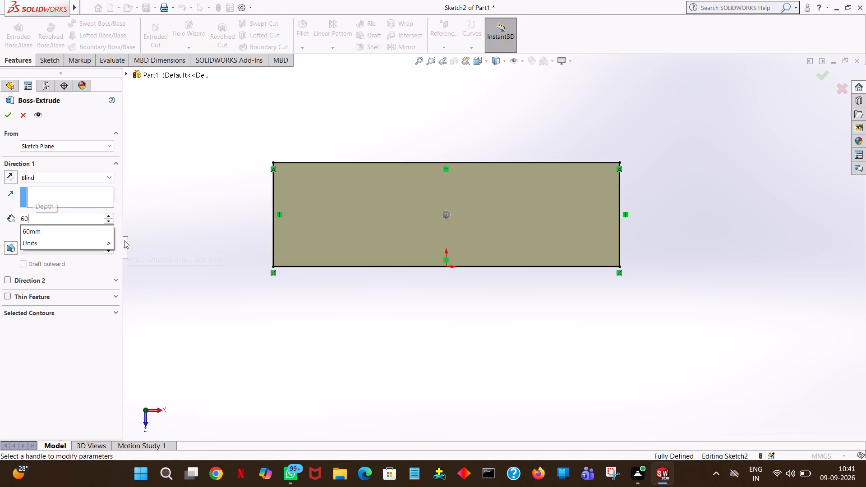
text(-12)
key(Return)
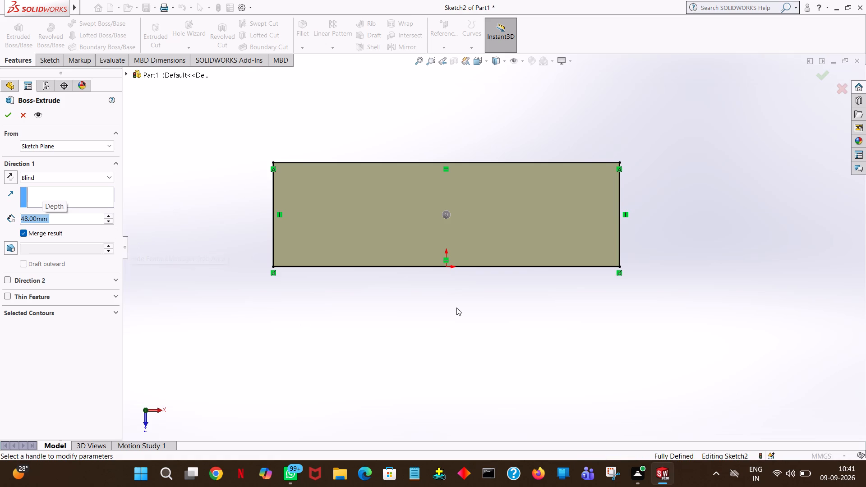
middle_drag(459, 308, 467, 141)
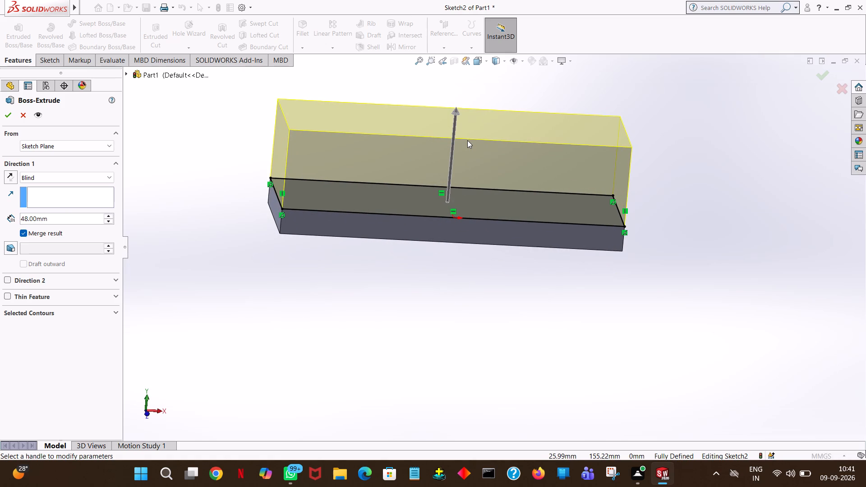
click(9, 116)
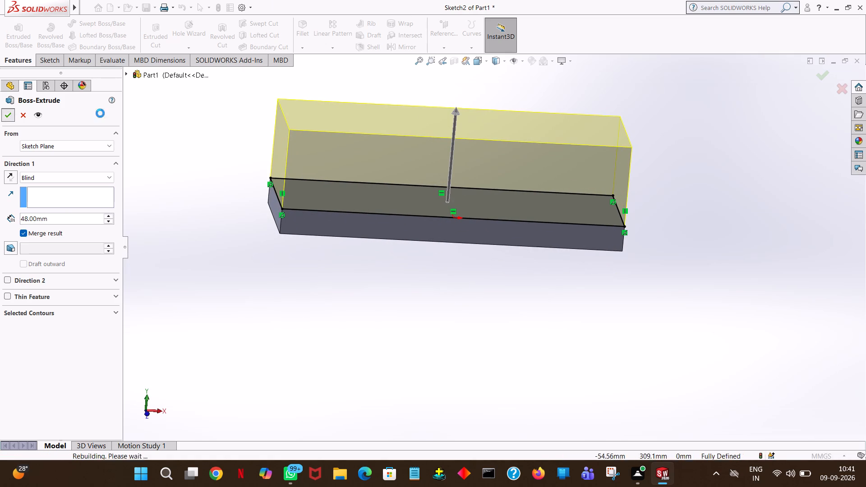
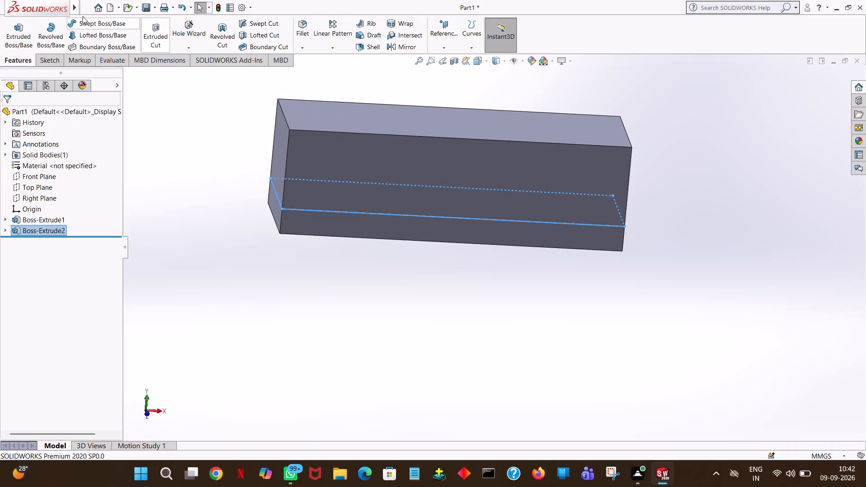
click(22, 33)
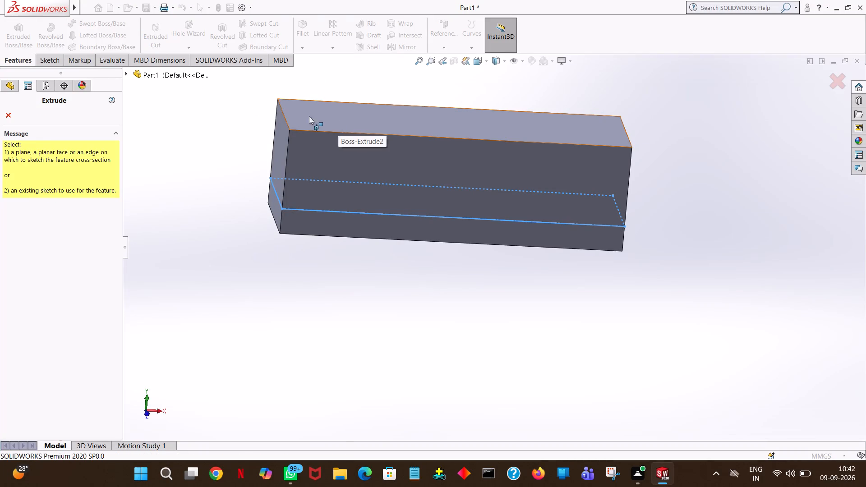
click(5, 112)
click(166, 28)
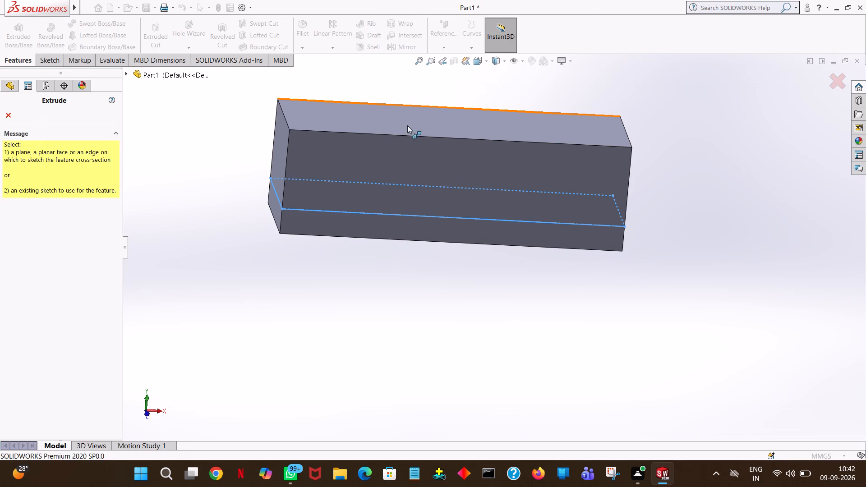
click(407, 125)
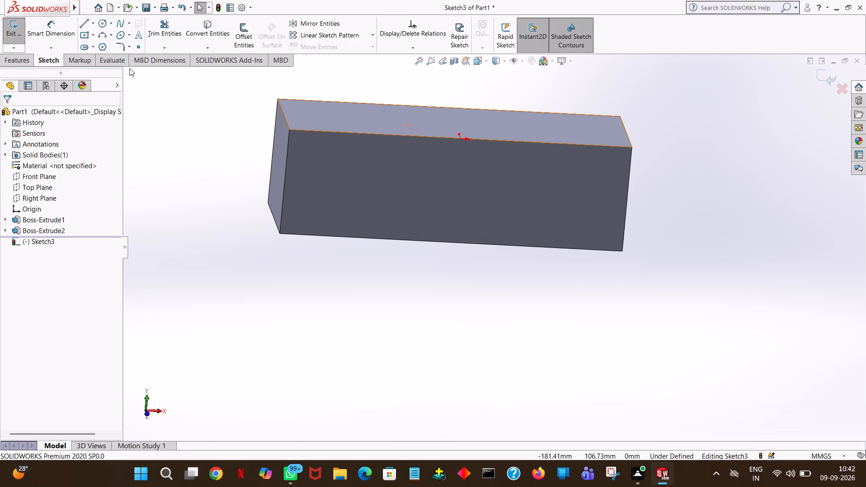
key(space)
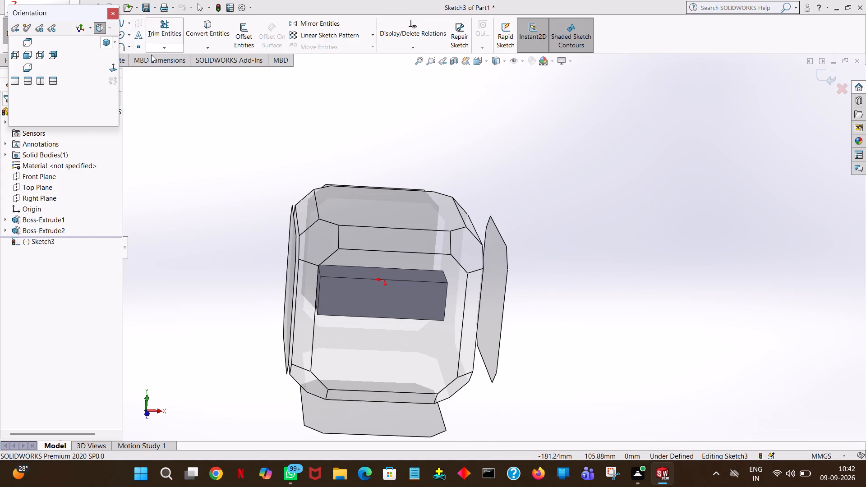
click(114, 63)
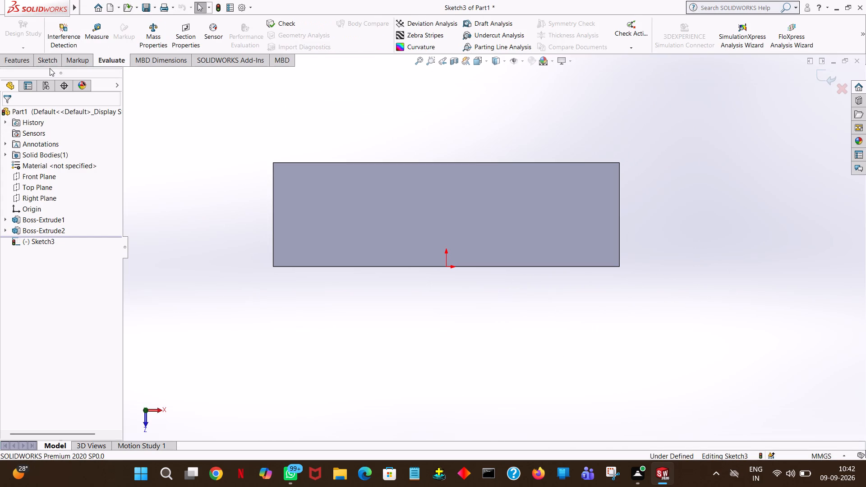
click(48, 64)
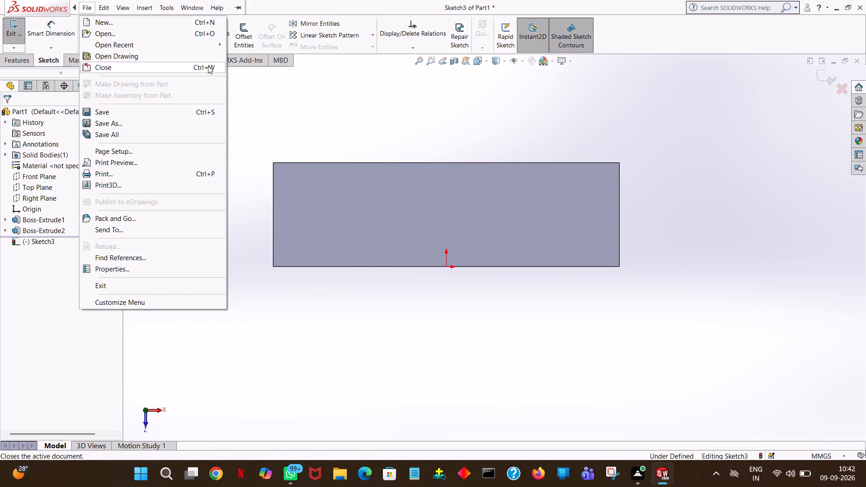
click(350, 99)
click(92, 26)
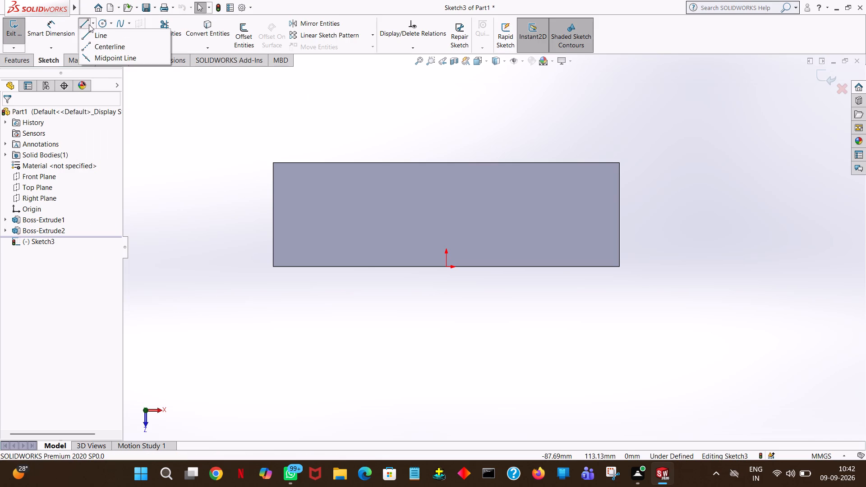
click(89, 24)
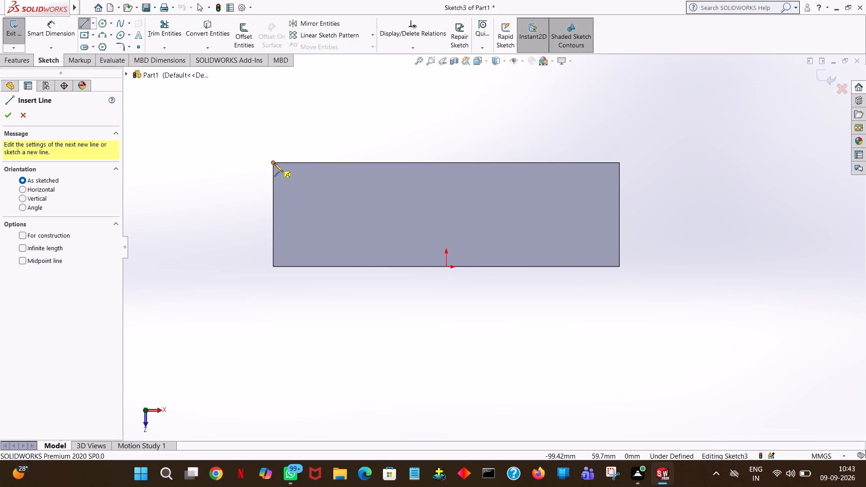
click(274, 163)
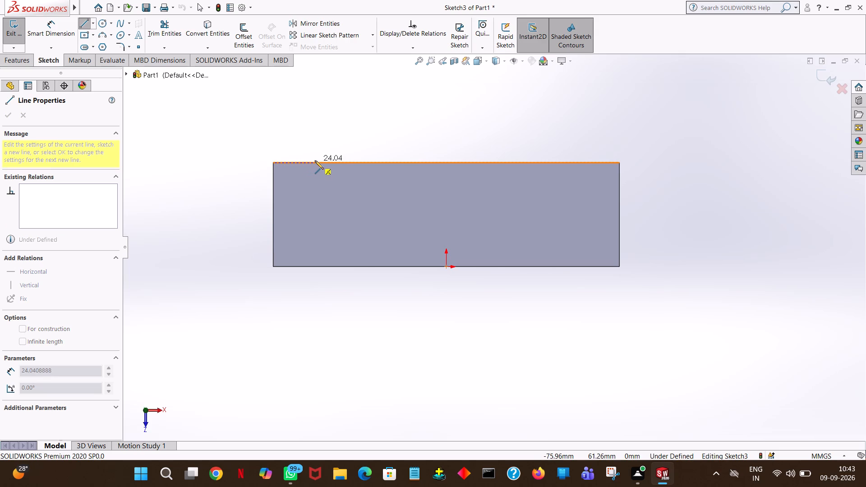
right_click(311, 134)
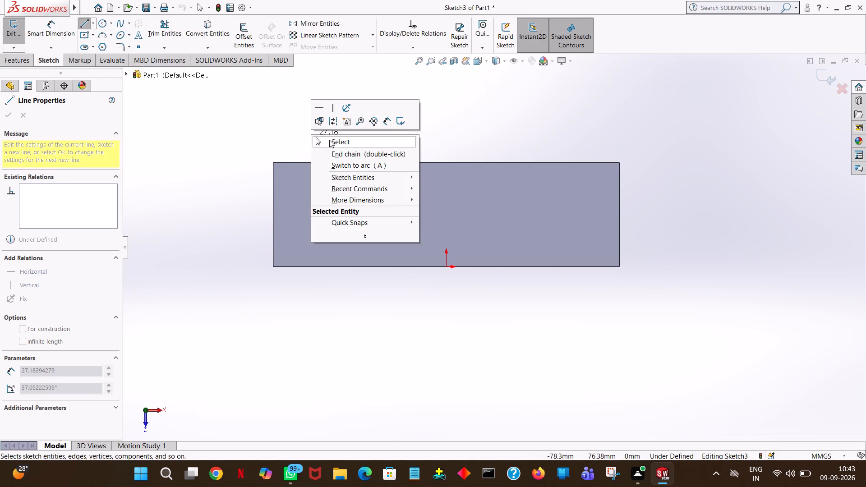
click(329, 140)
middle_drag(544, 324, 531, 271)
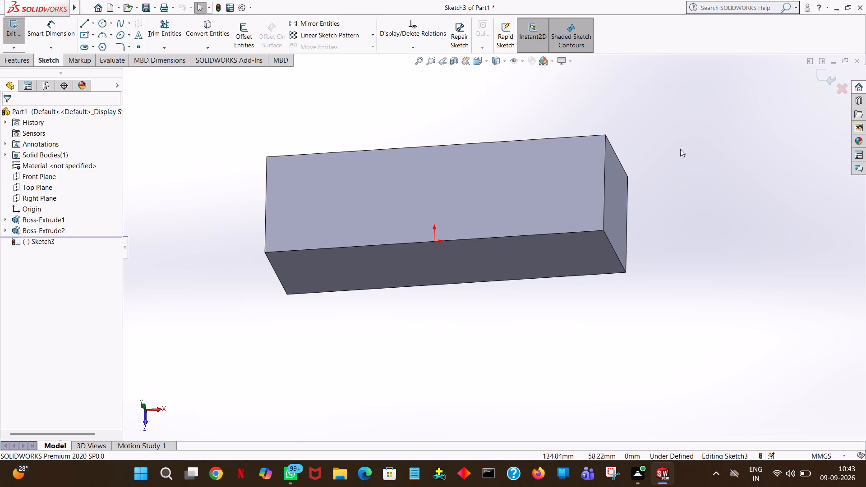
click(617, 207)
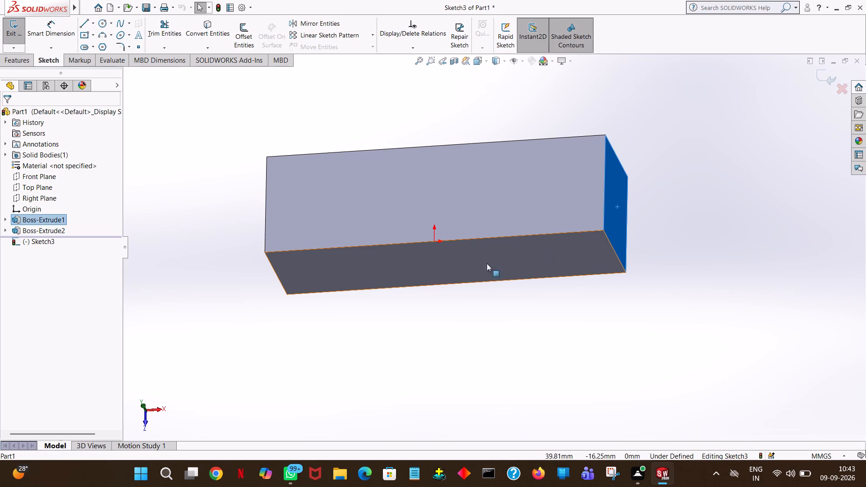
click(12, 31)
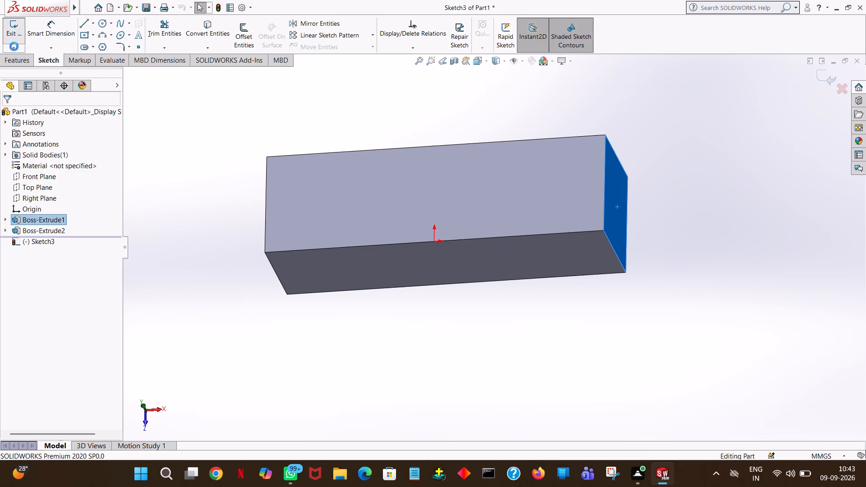
Start a boss sketch on the block's +X end face and trace the face's full 60 mm wide outline with a closed chain of lines.
click(14, 60)
click(20, 31)
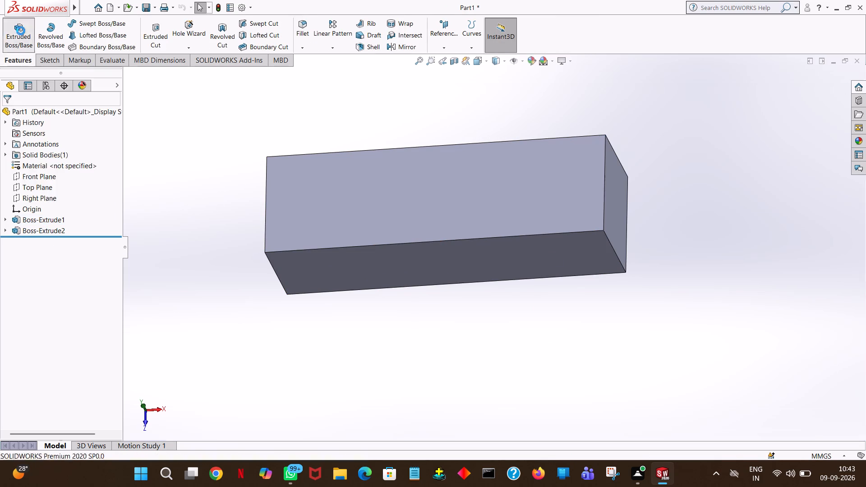
click(614, 202)
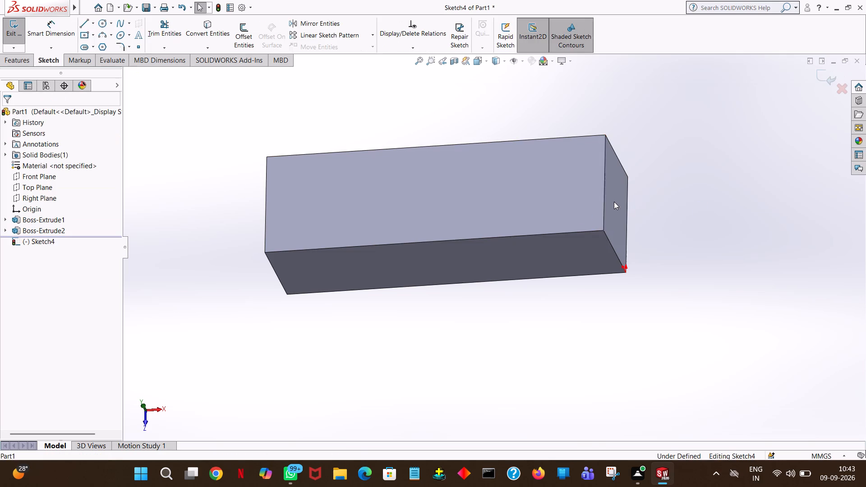
click(80, 24)
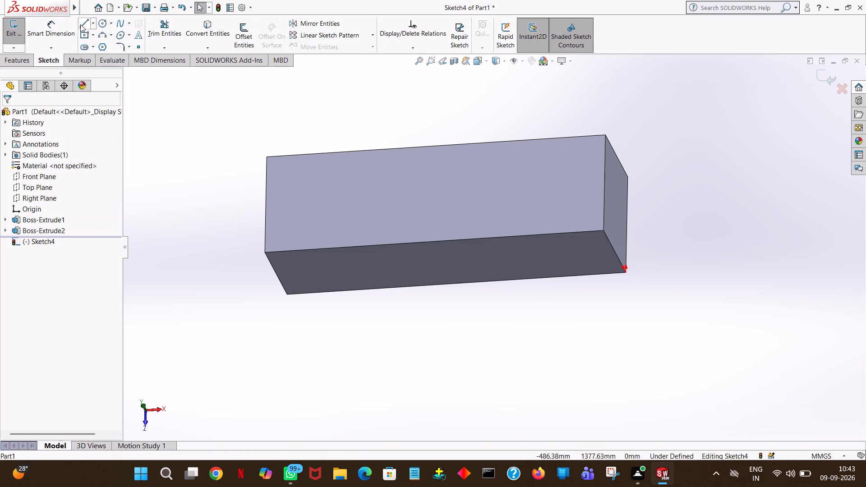
middle_click(663, 195)
key(space)
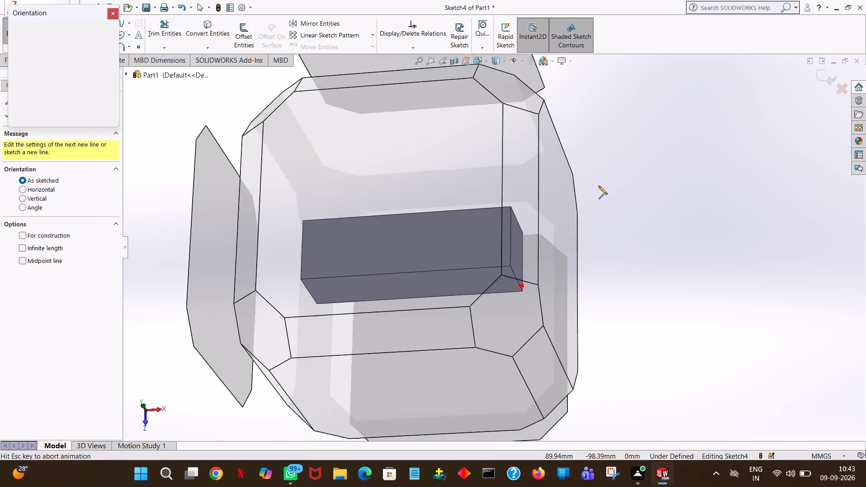
click(115, 70)
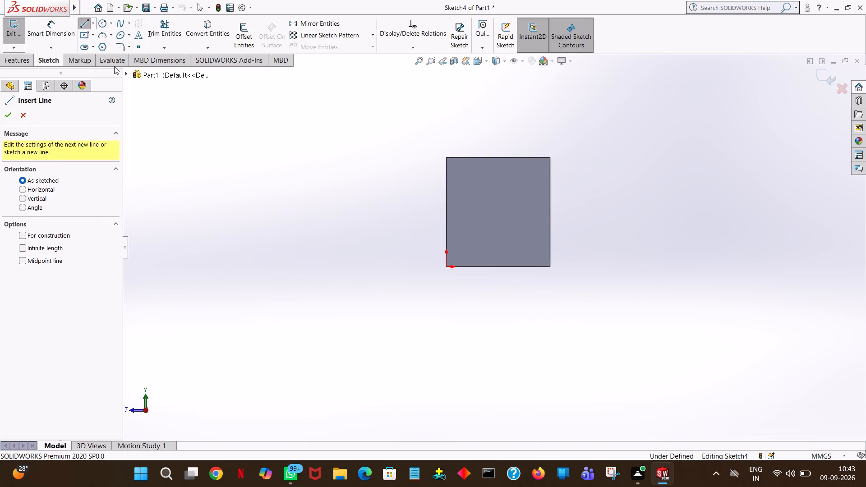
click(446, 267)
click(445, 158)
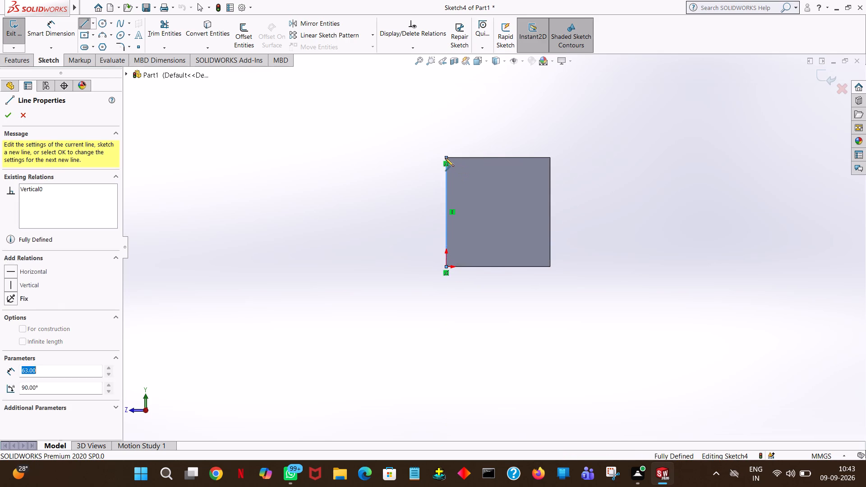
click(550, 157)
click(550, 266)
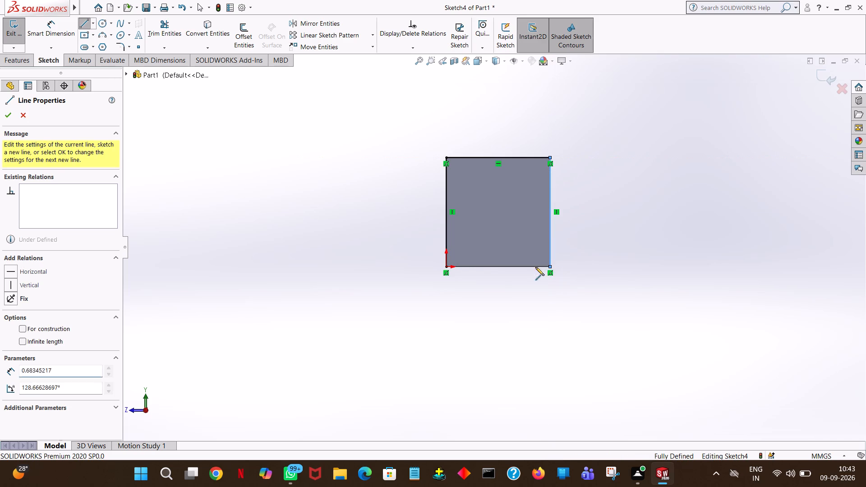
click(445, 266)
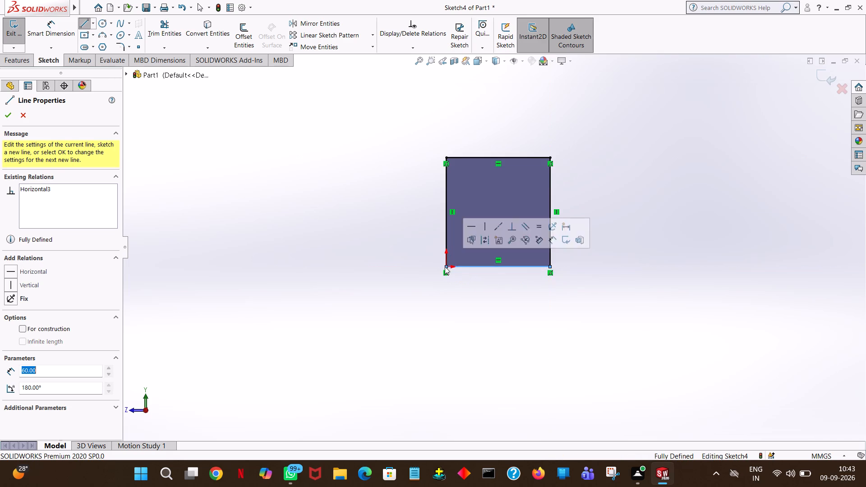
right_click(445, 266)
click(467, 271)
Extrude the traced end-face outline 20 mm outward as a Blind boss with Merge result on.
middle_drag(257, 225, 289, 239)
click(28, 62)
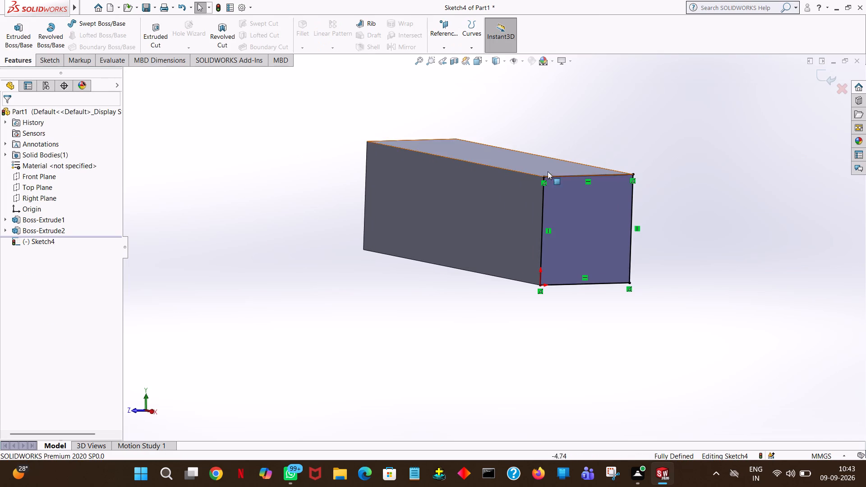
click(16, 40)
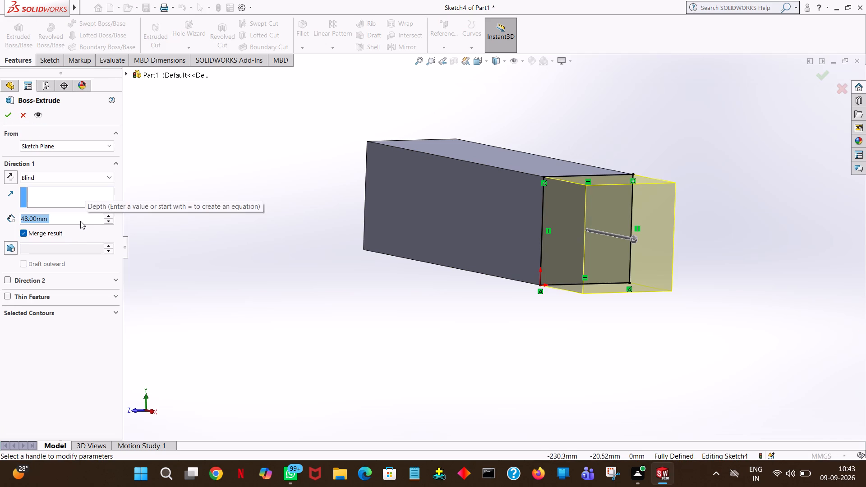
text(20)
key(Return)
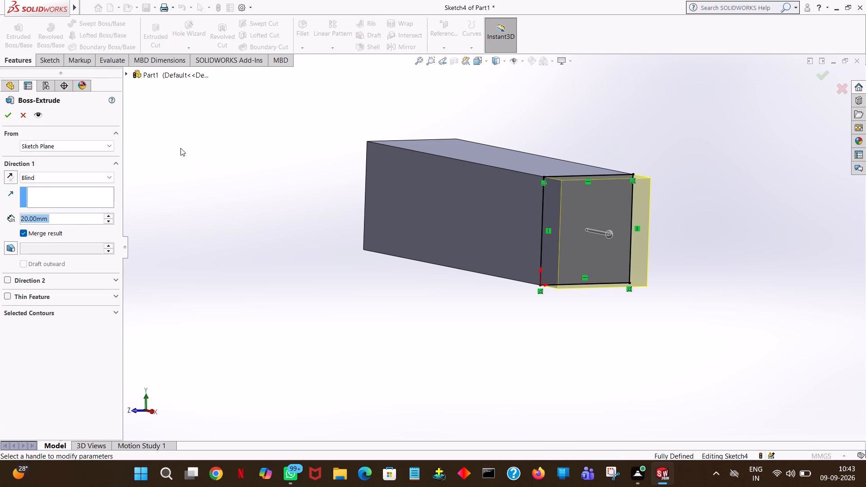
click(186, 142)
click(201, 122)
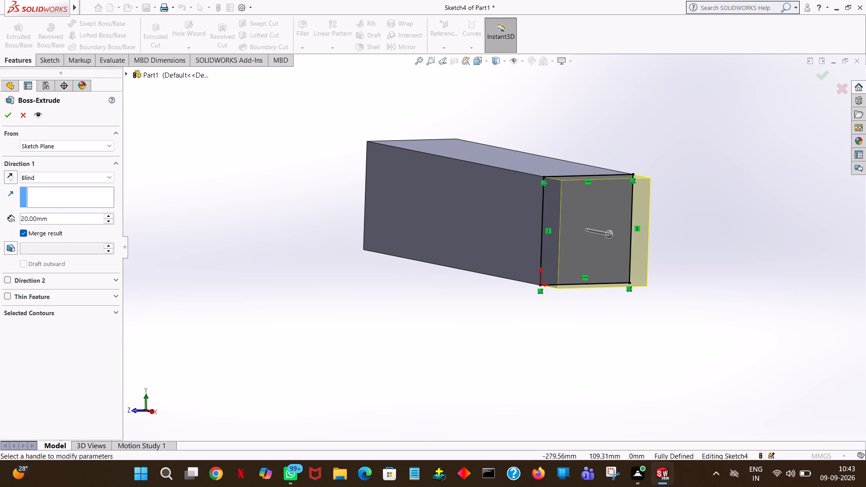
click(6, 115)
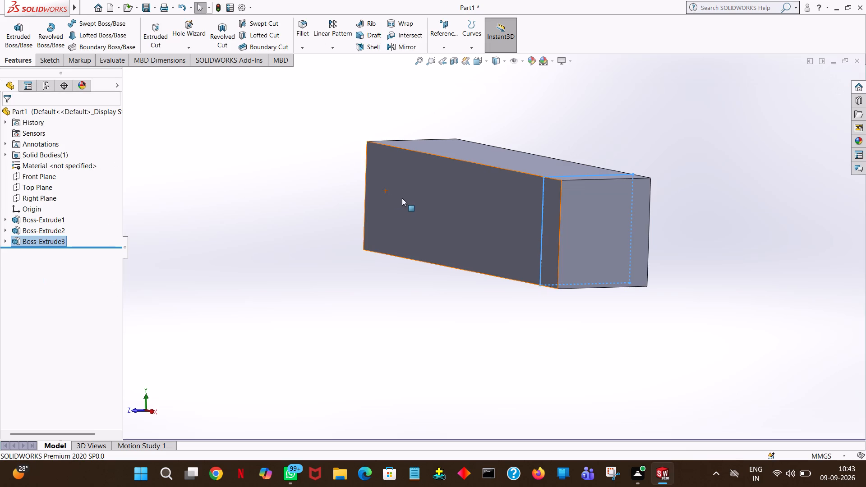
click(271, 194)
Start an Extruded Cut sketch on the block's top face and view it face-on.
middle_drag(273, 193, 336, 270)
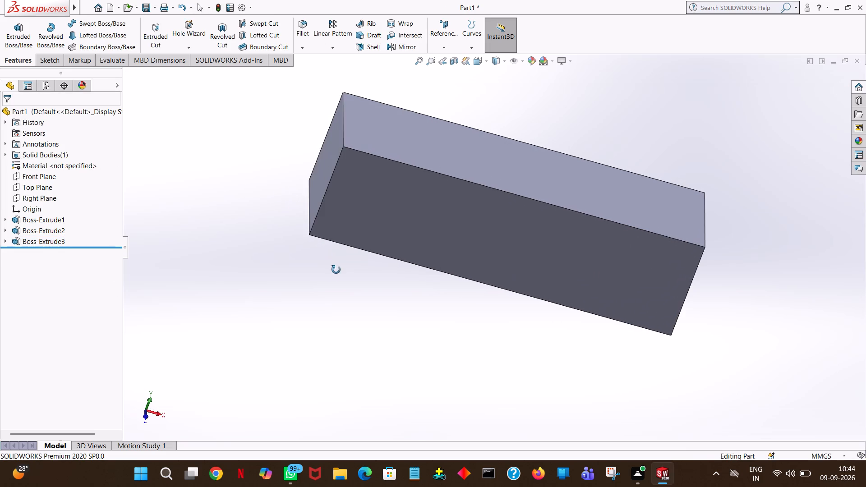
middle_drag(336, 270, 326, 298)
click(151, 24)
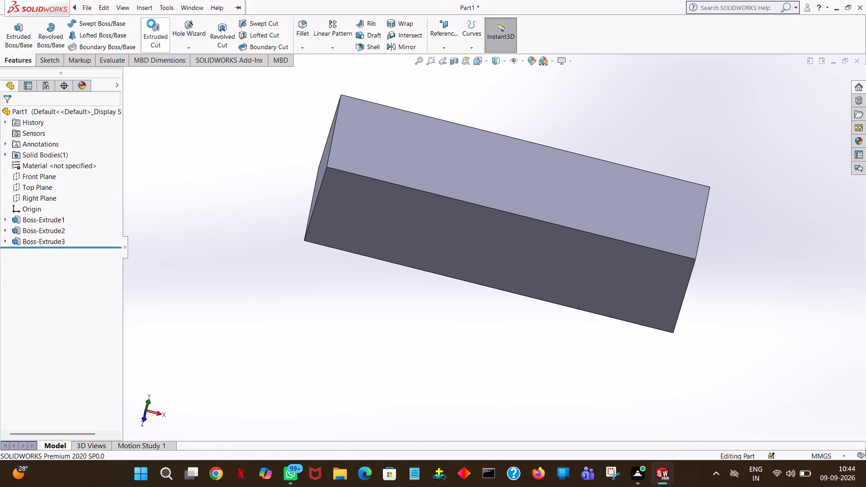
click(407, 164)
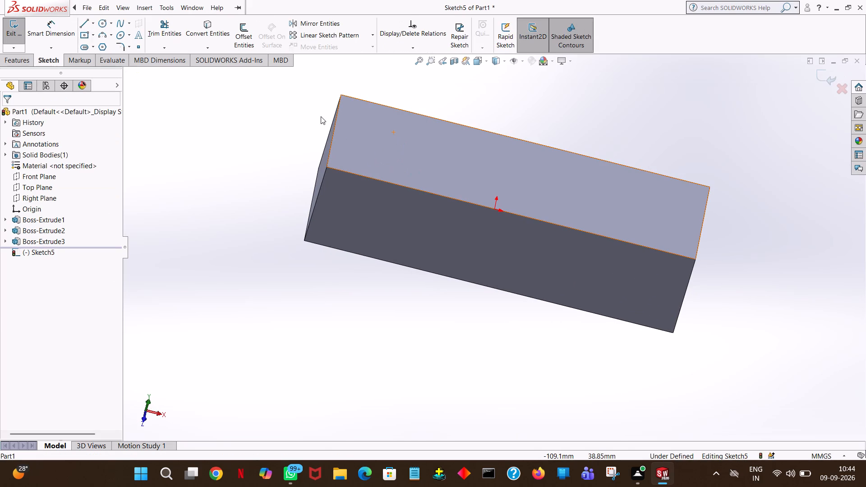
key(space)
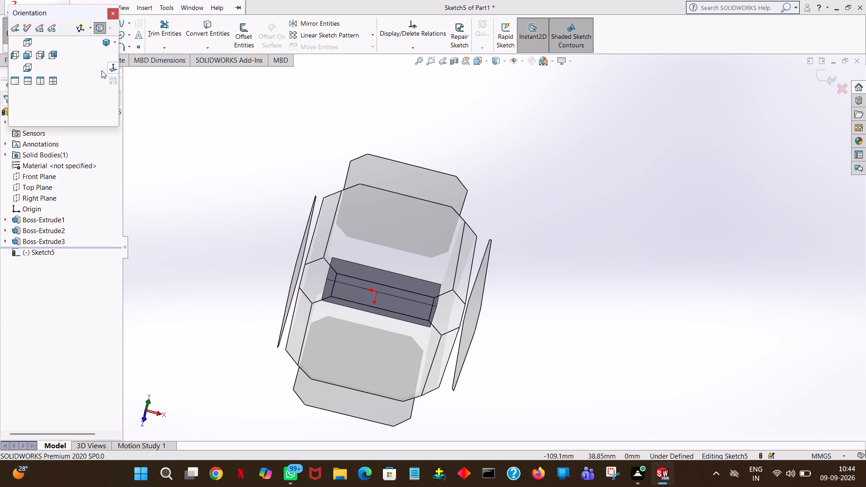
click(112, 63)
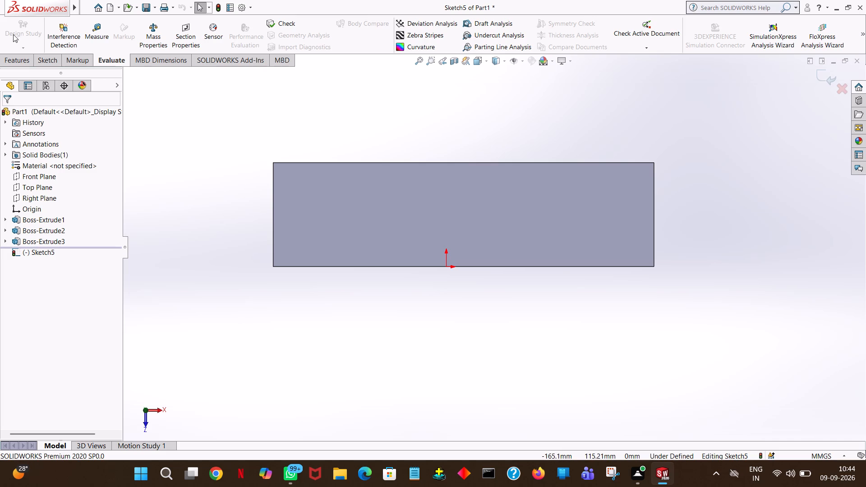
Draw a 200 mm line along the top face's rear (-Z) edge, starting from its -X corner.
click(49, 66)
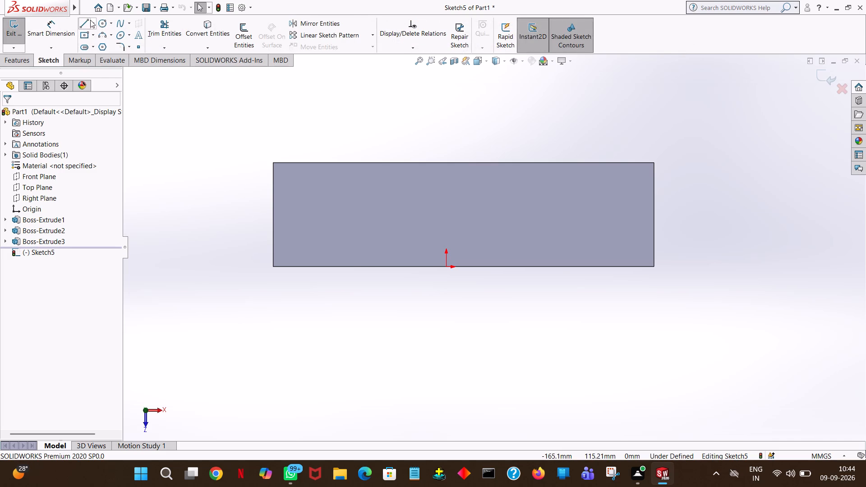
click(78, 20)
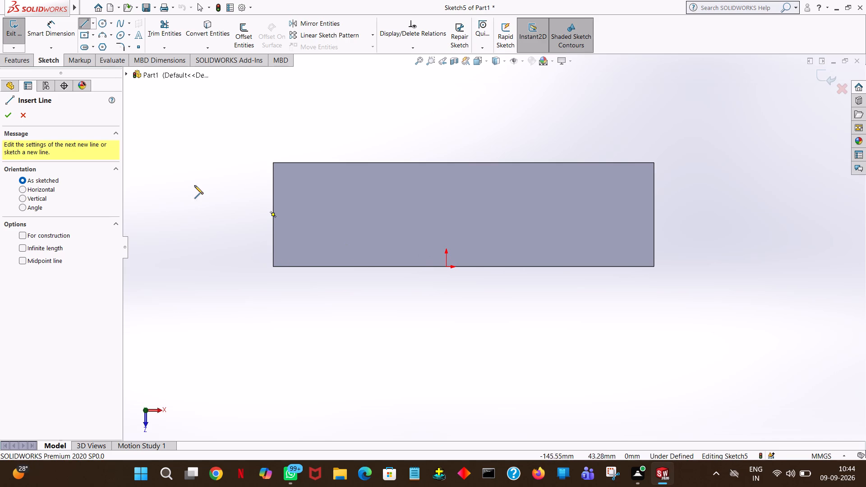
click(272, 161)
click(622, 163)
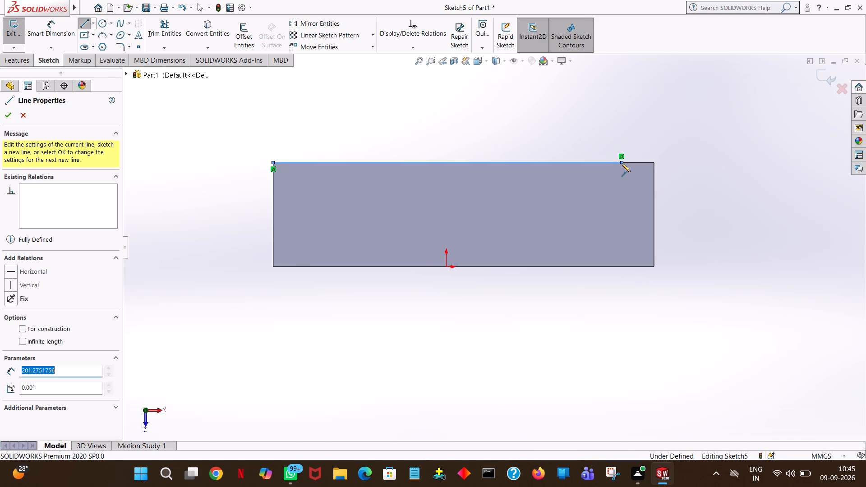
text(200)
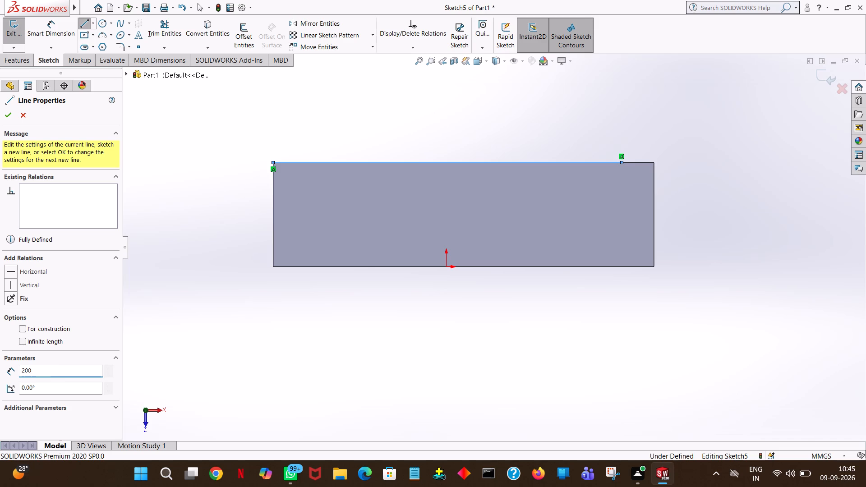
key(Return)
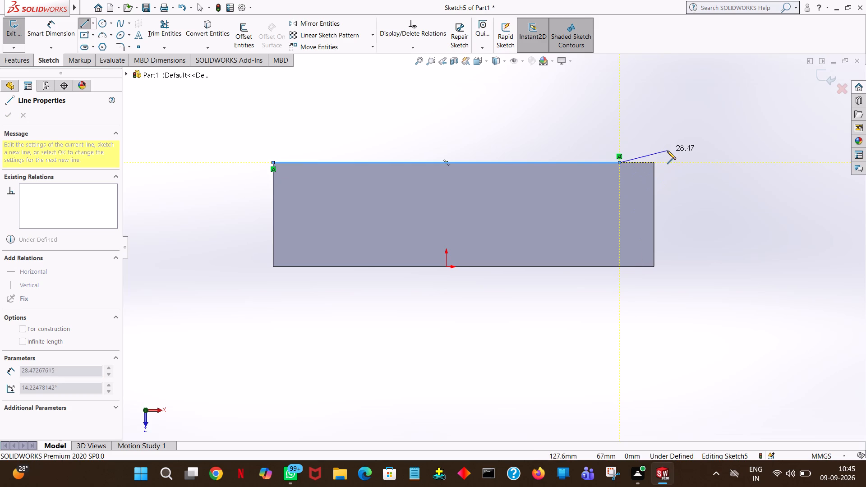
right_click(667, 151)
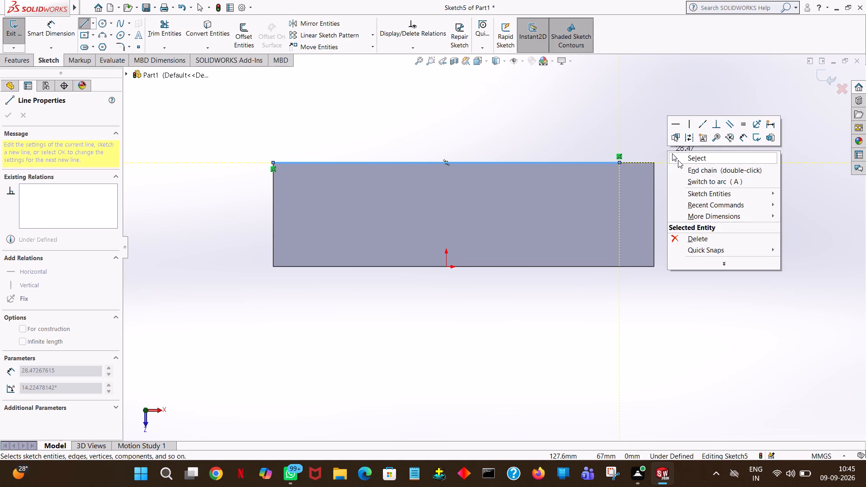
click(678, 160)
Examine the block, the sketched line and the base plate feature Boss-Extrude1 from several sides.
middle_drag(603, 282, 607, 136)
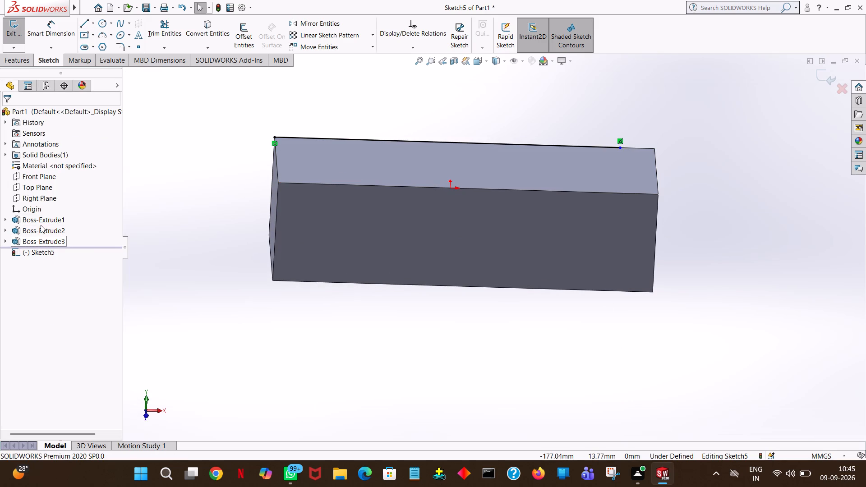
middle_drag(106, 172, 124, 135)
middle_drag(153, 188, 147, 116)
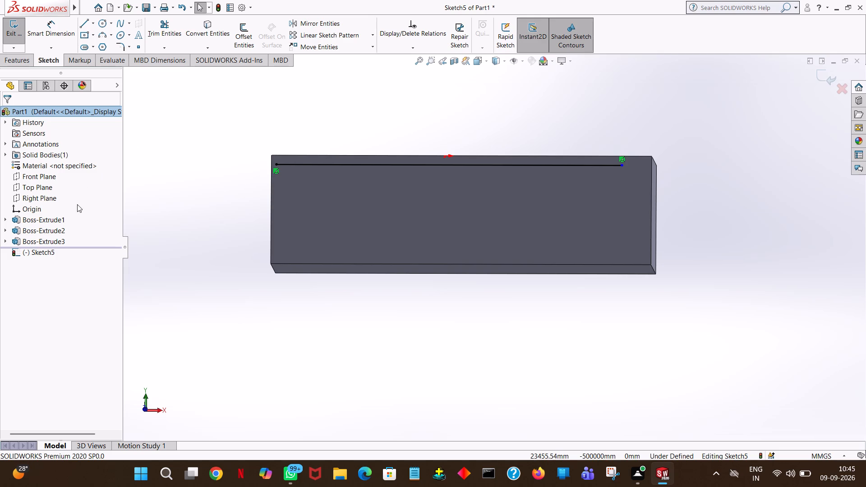
click(51, 221)
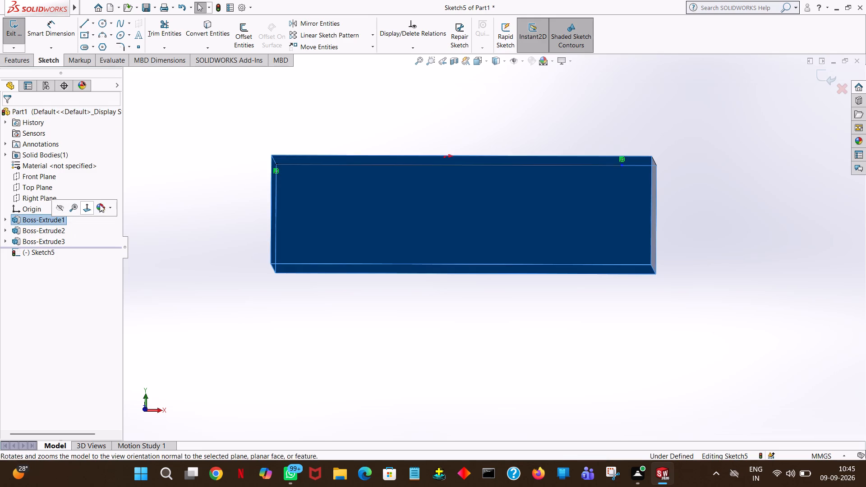
click(36, 223)
right_click(36, 223)
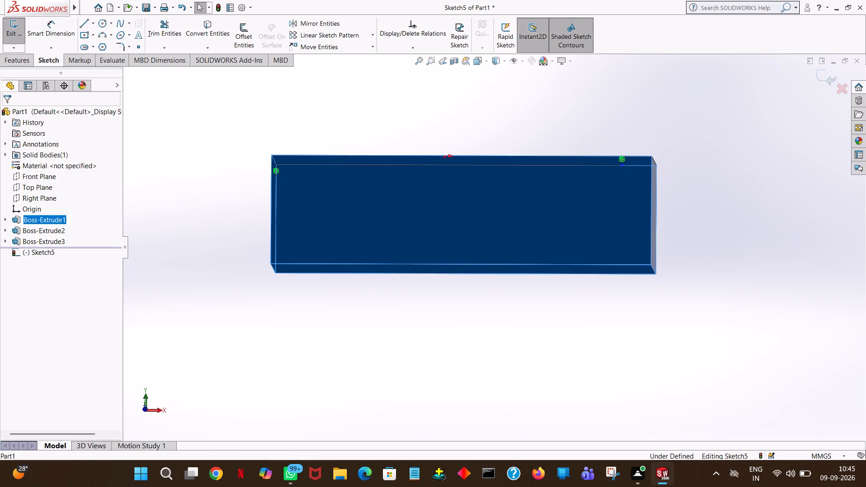
click(15, 222)
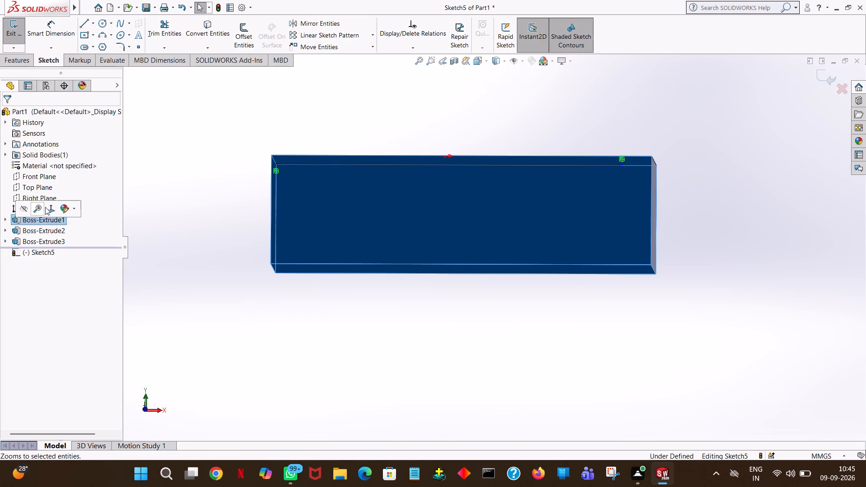
click(48, 207)
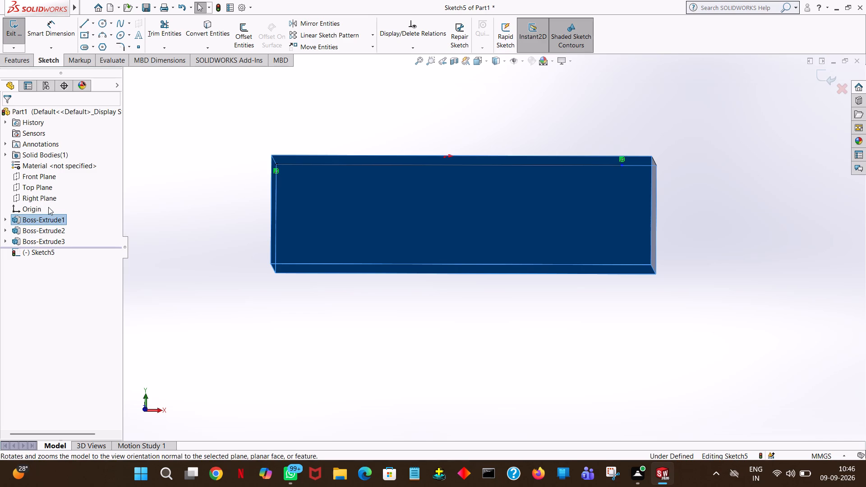
middle_drag(180, 225, 125, 312)
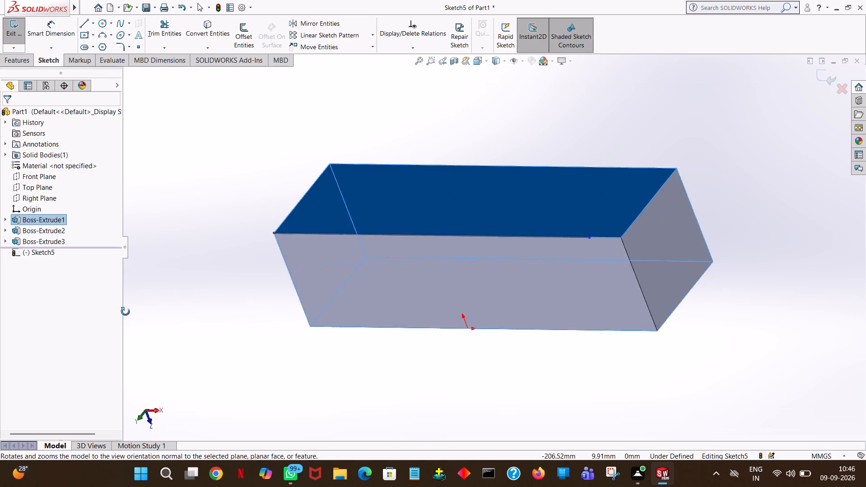
middle_drag(125, 312, 181, 247)
click(168, 236)
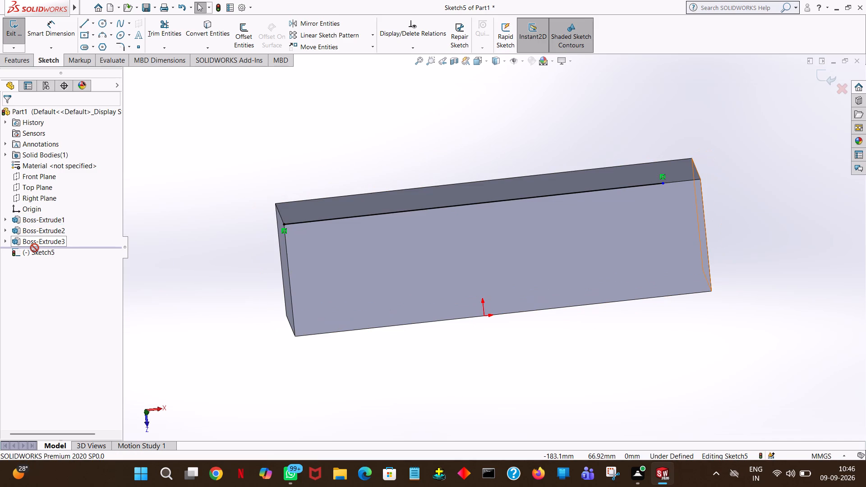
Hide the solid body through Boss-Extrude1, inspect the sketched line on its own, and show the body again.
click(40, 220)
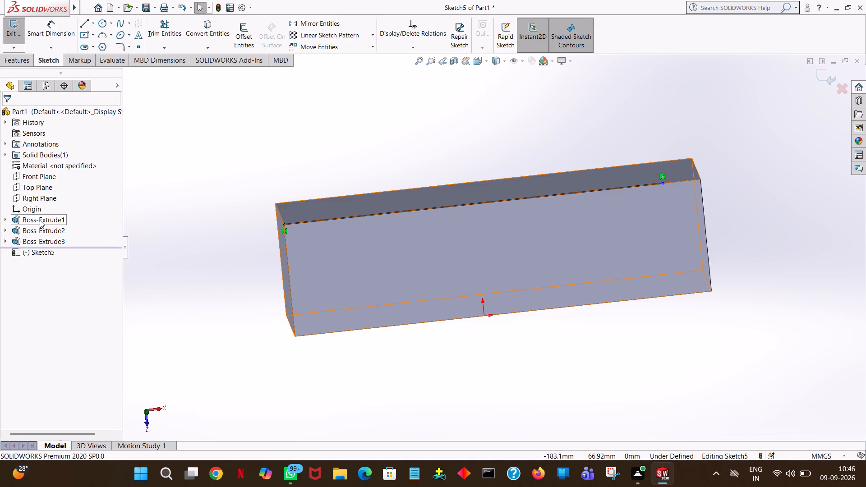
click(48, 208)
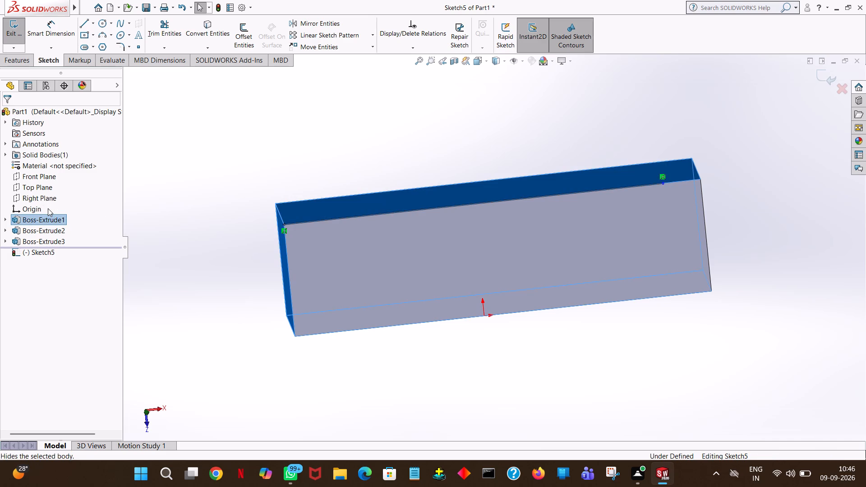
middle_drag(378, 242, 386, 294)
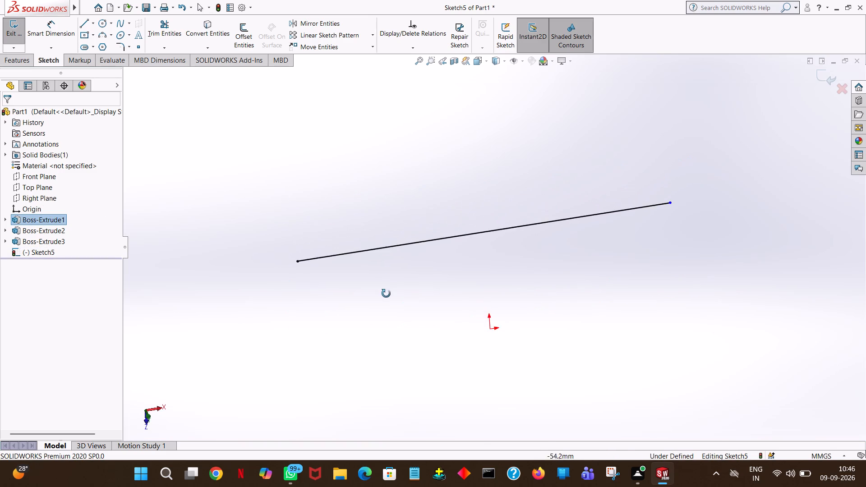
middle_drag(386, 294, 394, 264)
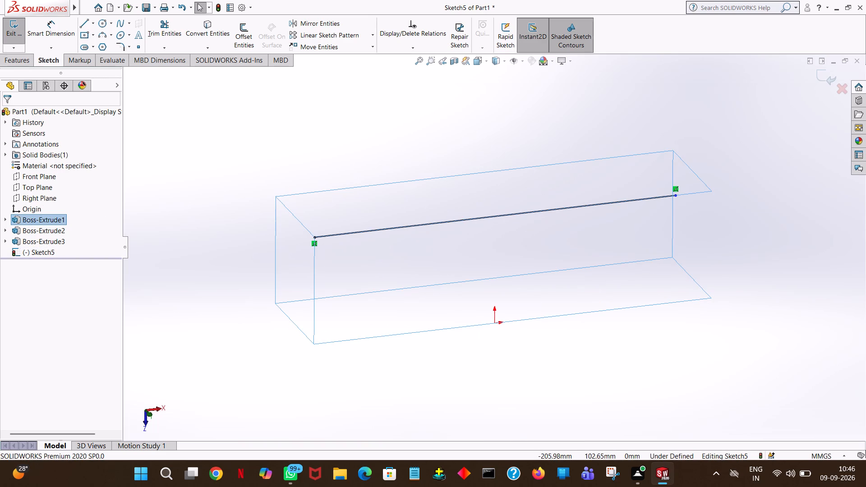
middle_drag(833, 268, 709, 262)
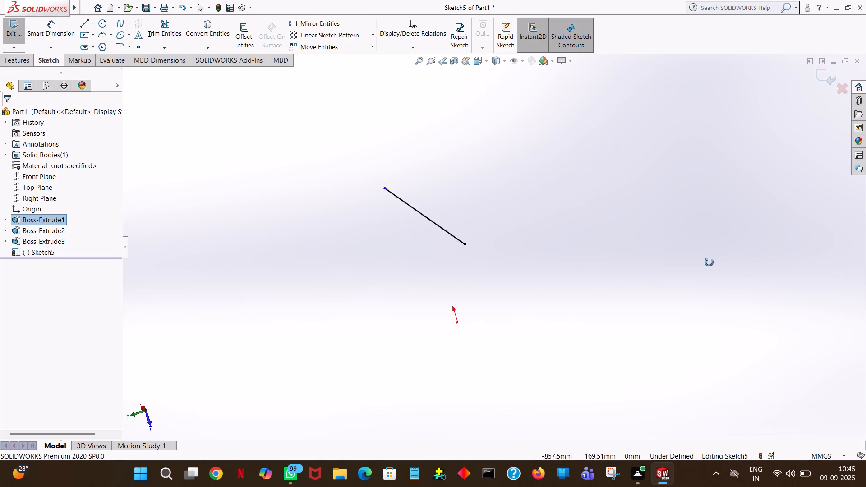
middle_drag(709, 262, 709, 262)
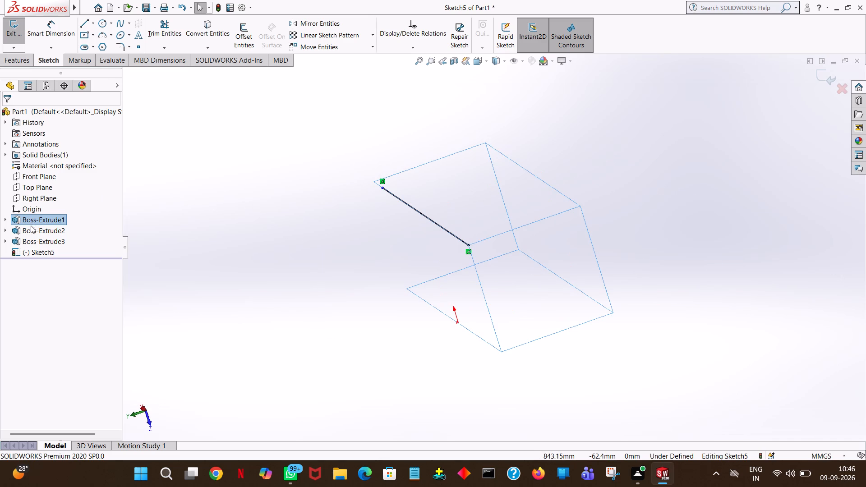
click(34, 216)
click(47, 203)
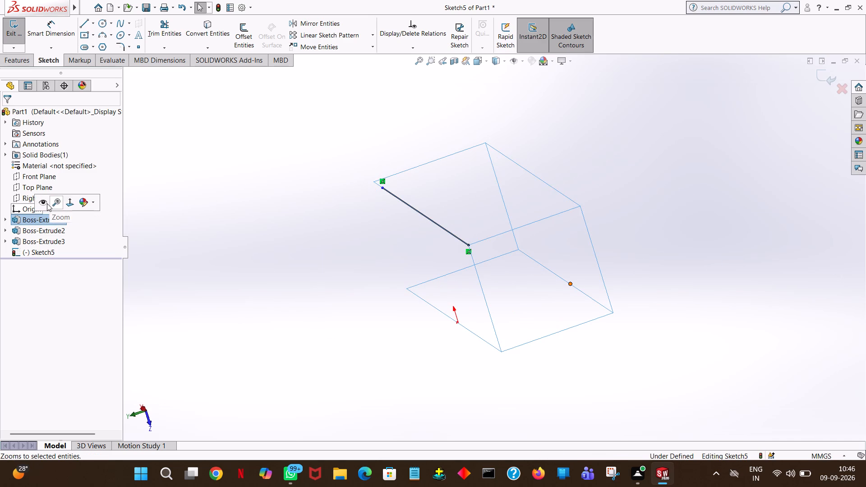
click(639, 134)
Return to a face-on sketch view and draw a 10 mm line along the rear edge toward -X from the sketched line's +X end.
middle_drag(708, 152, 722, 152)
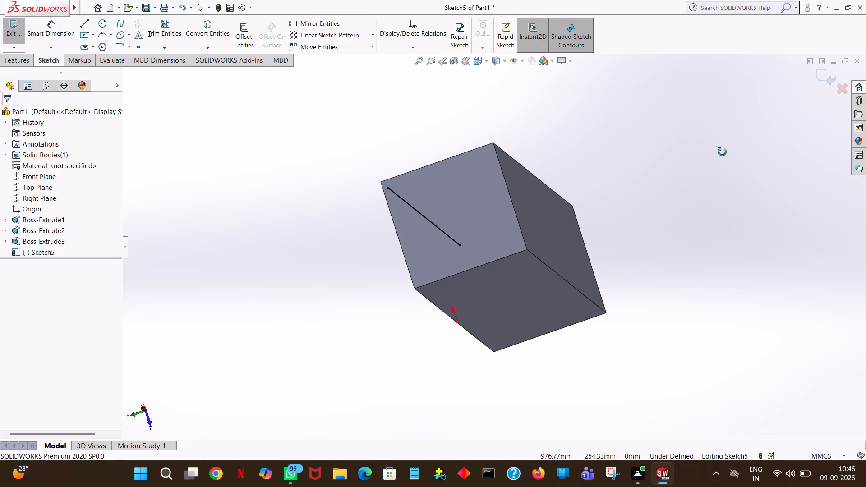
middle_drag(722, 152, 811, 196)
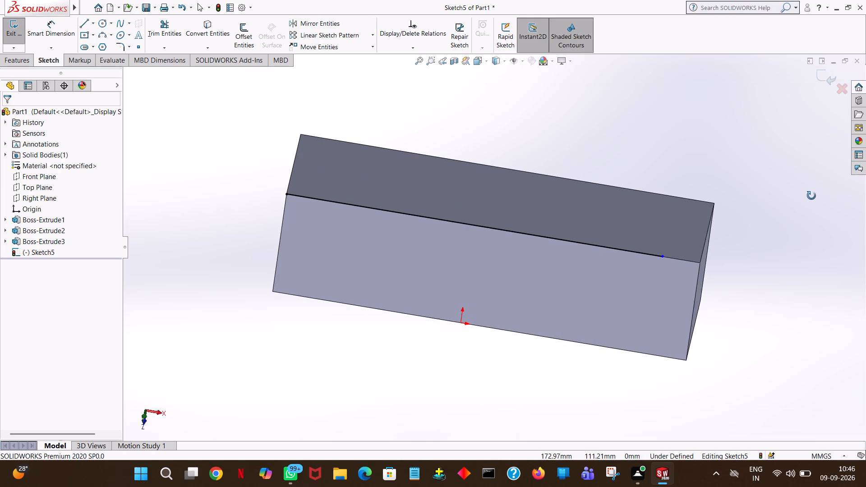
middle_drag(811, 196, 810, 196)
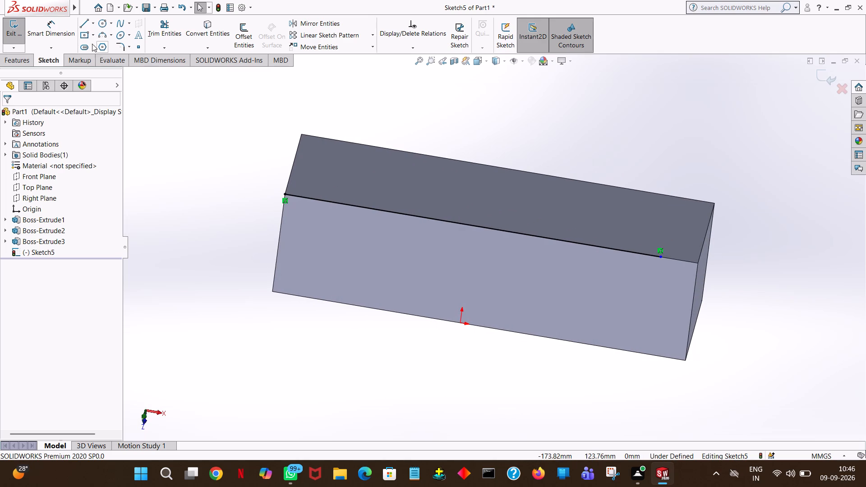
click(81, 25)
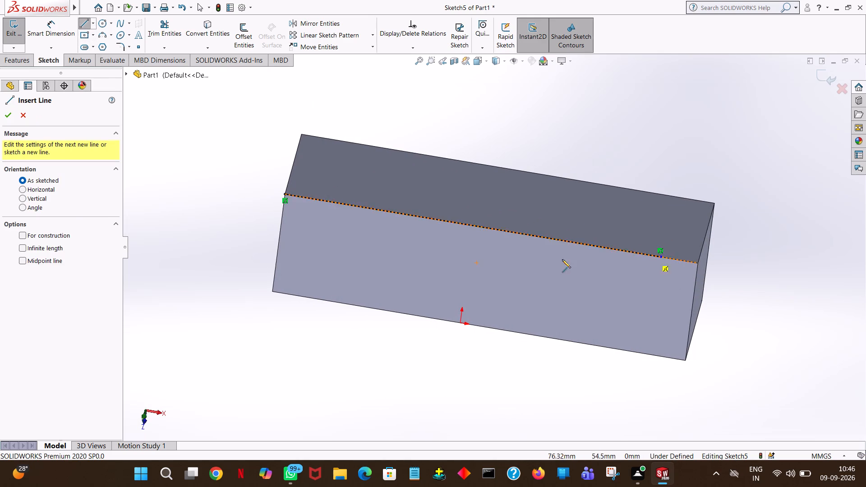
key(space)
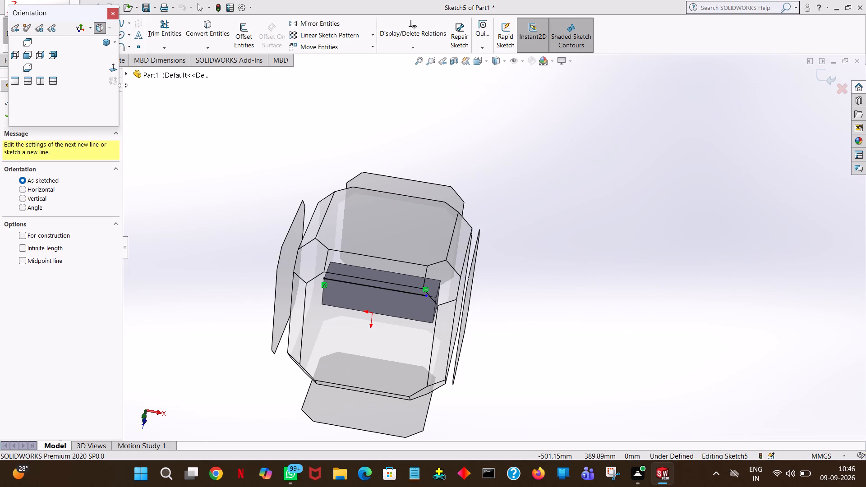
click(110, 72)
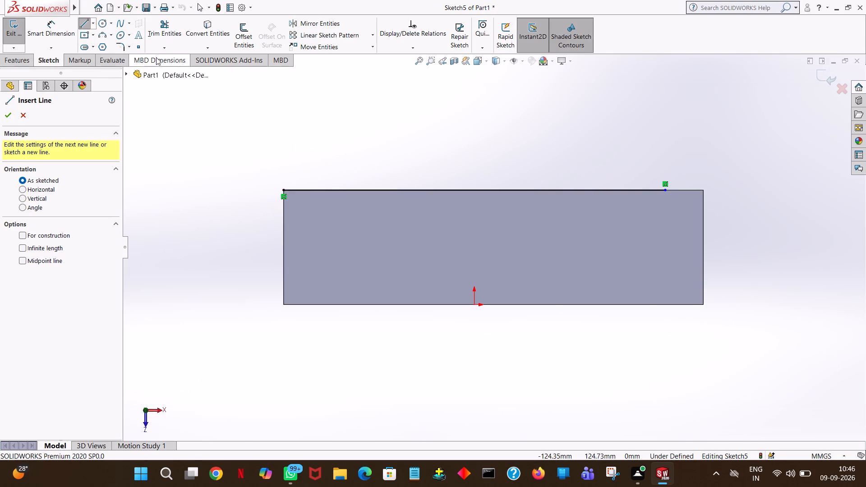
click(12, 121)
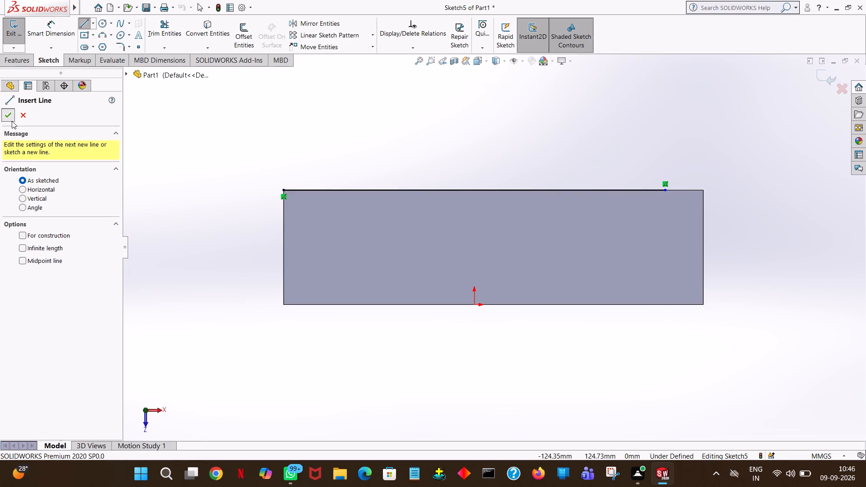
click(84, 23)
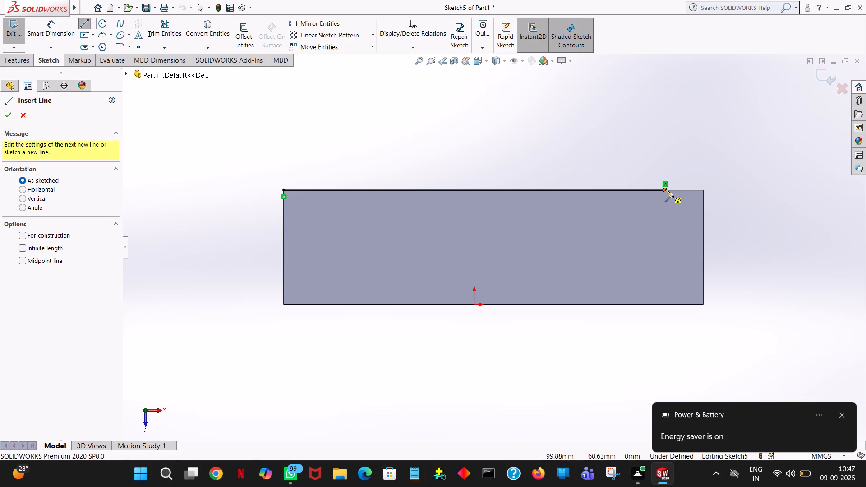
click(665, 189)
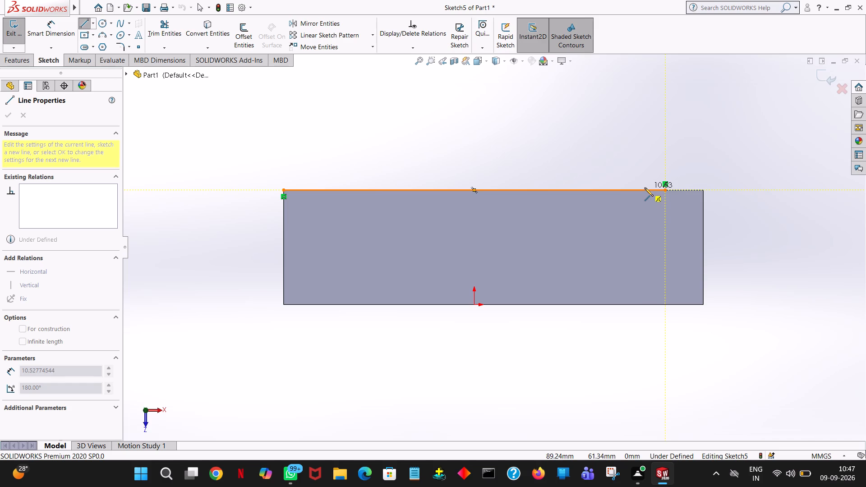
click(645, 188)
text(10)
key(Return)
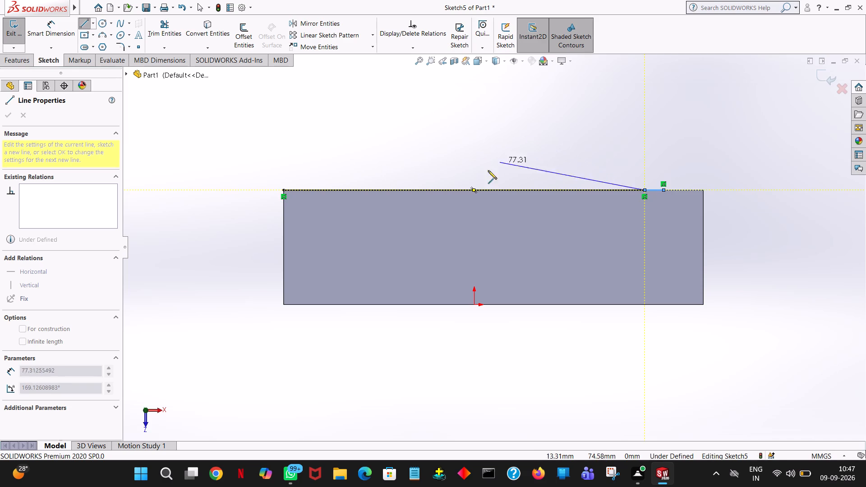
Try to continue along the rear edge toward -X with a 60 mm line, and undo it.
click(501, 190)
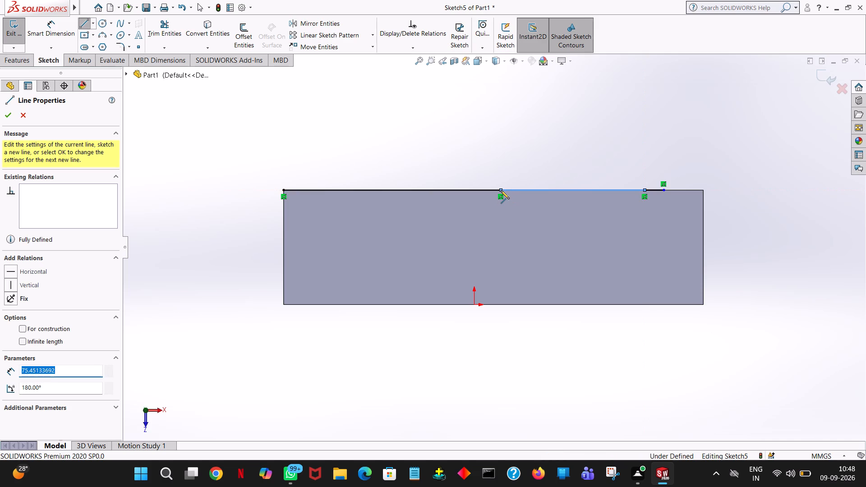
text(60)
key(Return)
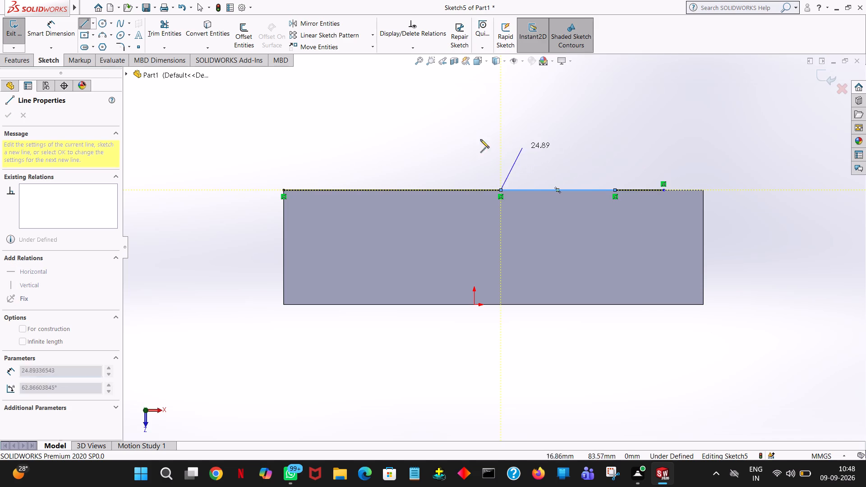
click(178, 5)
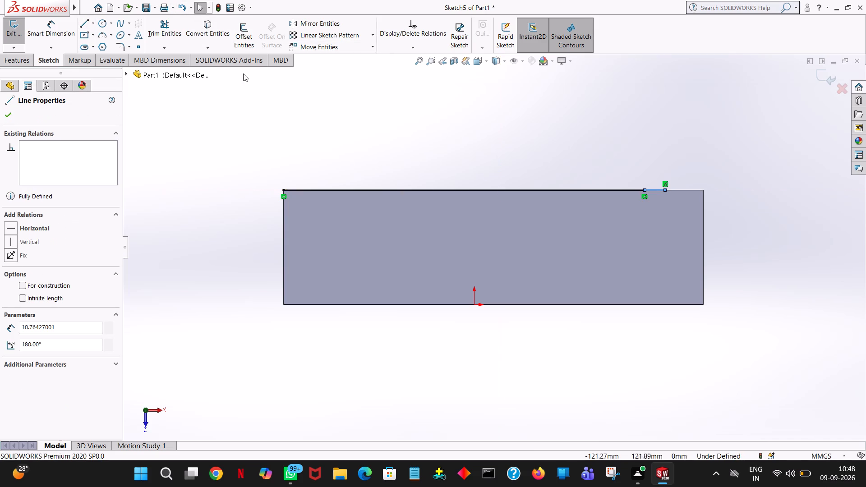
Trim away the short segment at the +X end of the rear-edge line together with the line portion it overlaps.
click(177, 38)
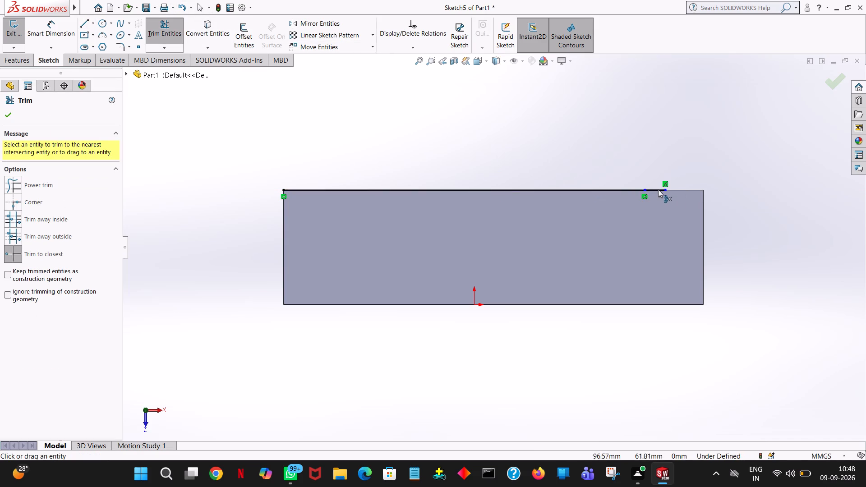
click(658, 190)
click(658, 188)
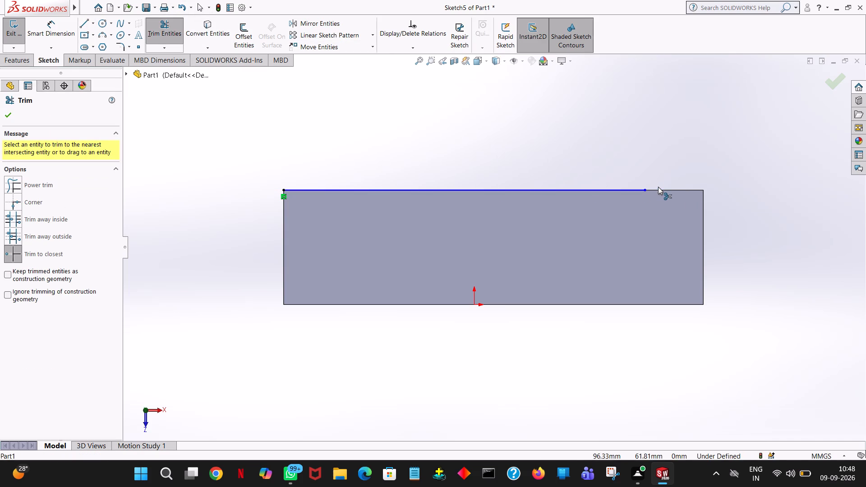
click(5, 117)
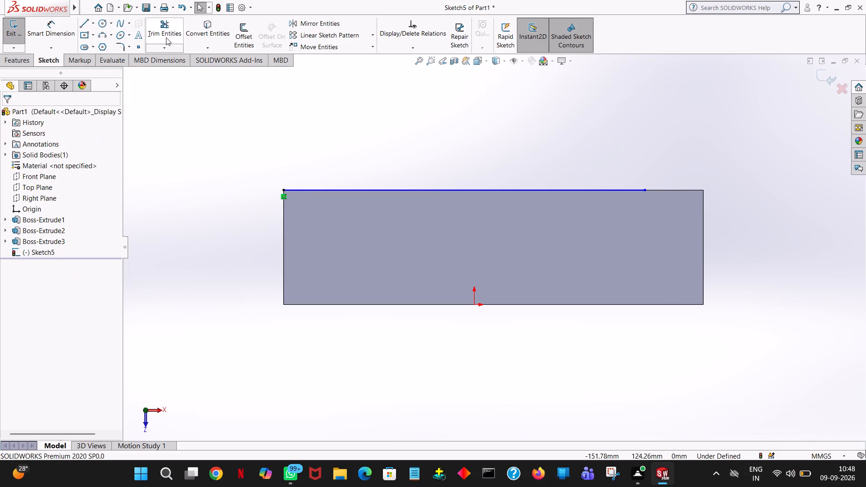
Draw a 60 mm line along the rear edge from the sketched line's +X end toward -X, ending in line with the origin.
click(80, 24)
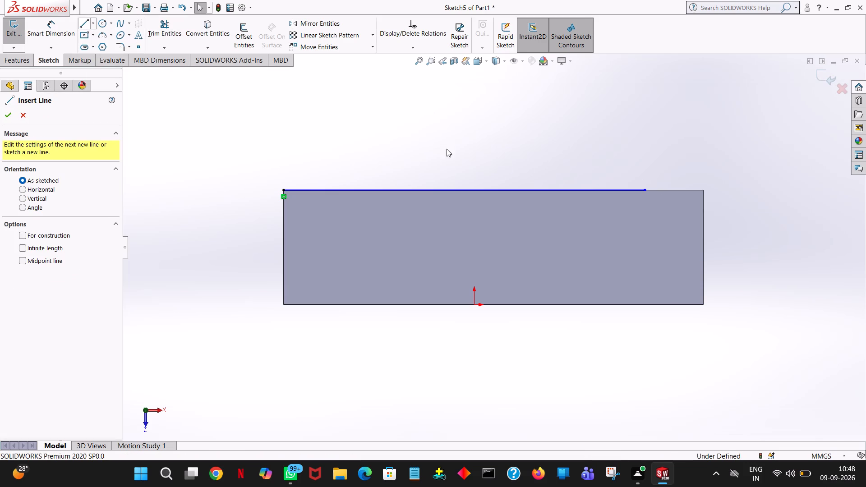
click(643, 188)
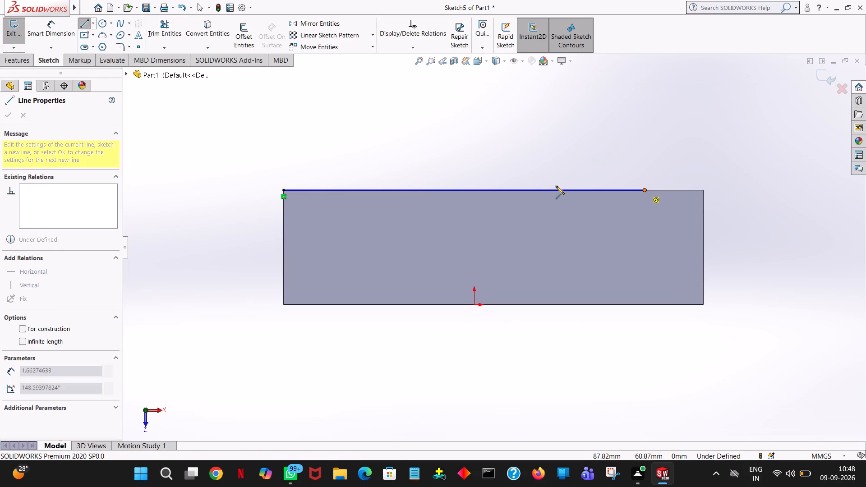
click(474, 189)
text(60)
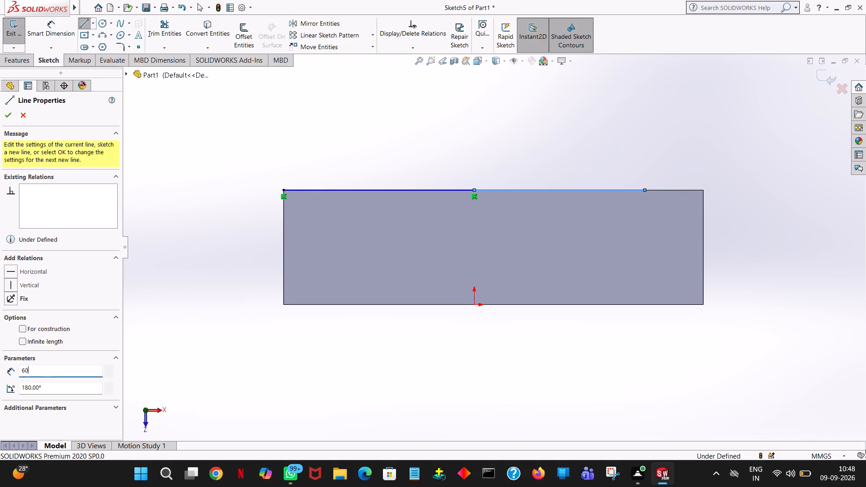
key(Return)
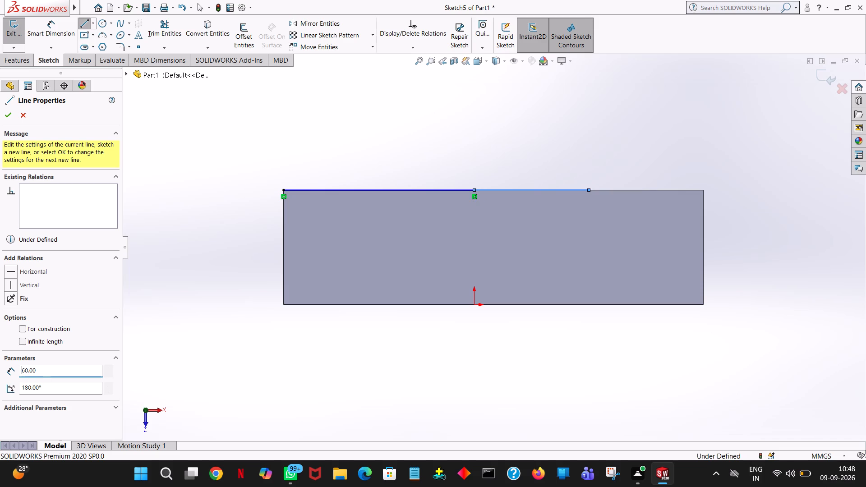
right_click(474, 189)
click(533, 198)
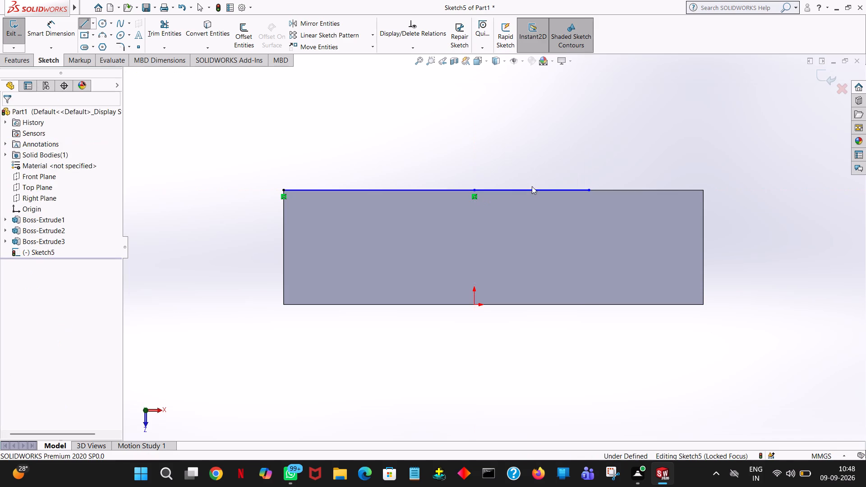
Dimension the rear-edge line that starts at the block's -X corner to 190 mm.
click(53, 24)
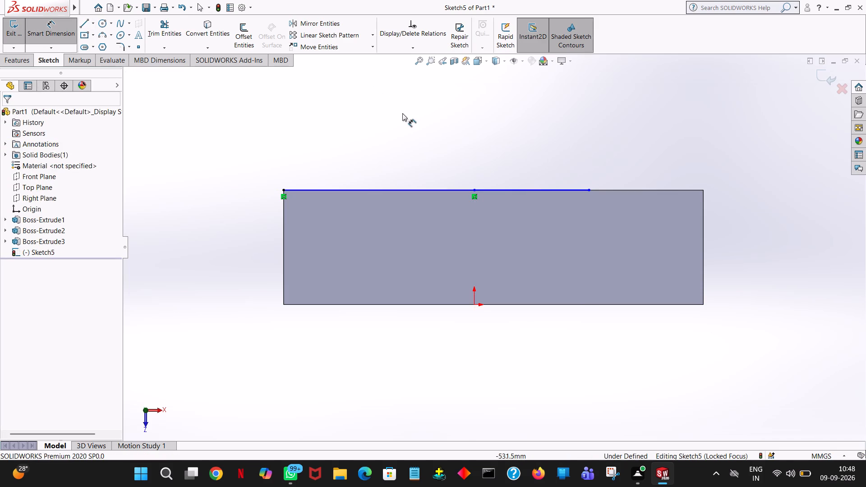
click(421, 188)
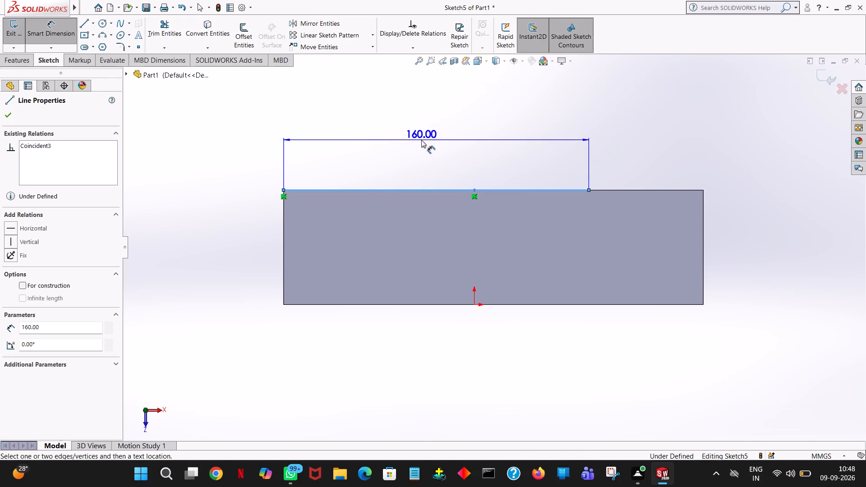
click(421, 140)
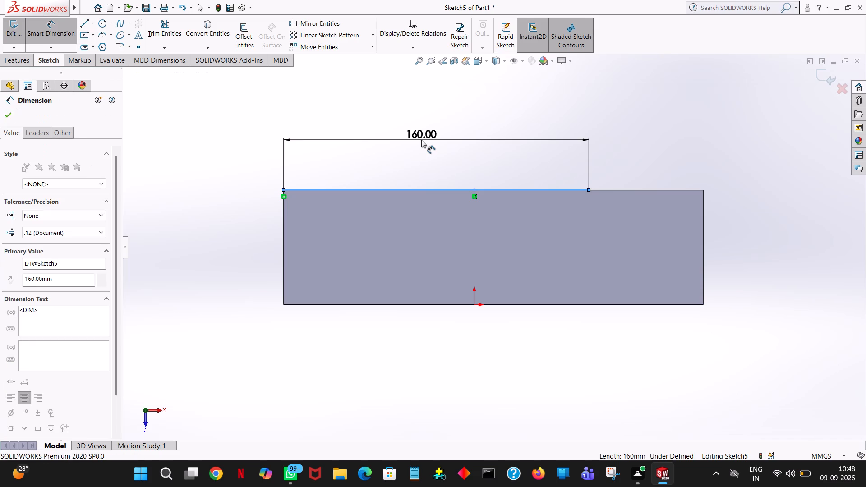
text(190)
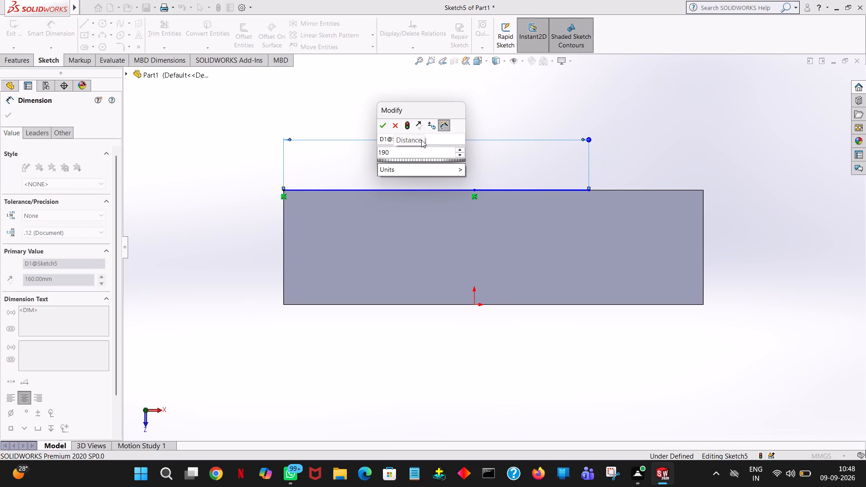
key(Return)
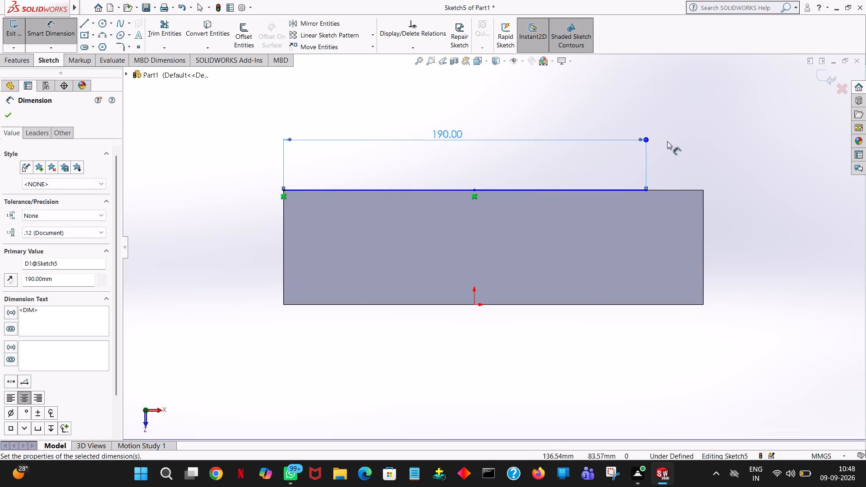
click(685, 105)
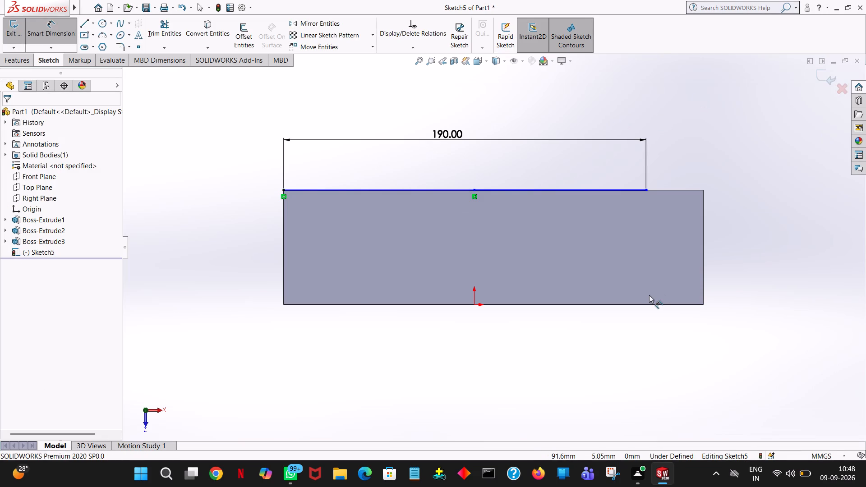
click(565, 385)
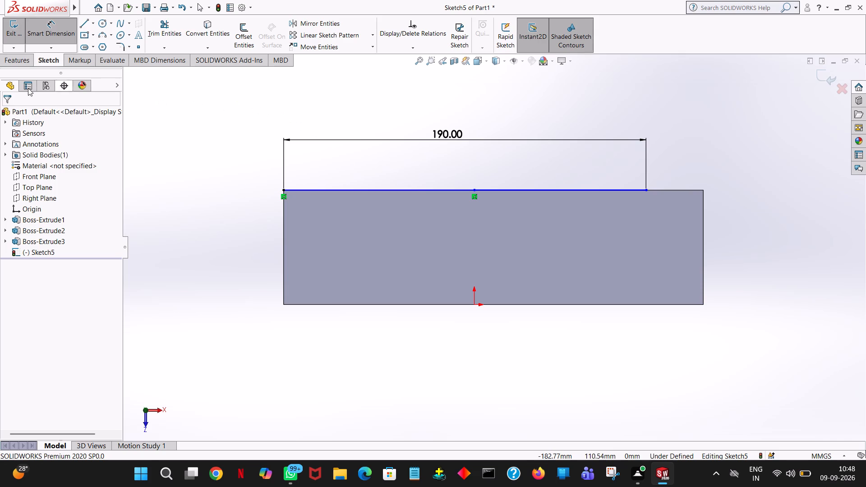
Draw a 60 mm line along the rear edge from the 190 mm line's +X end toward -X.
click(81, 22)
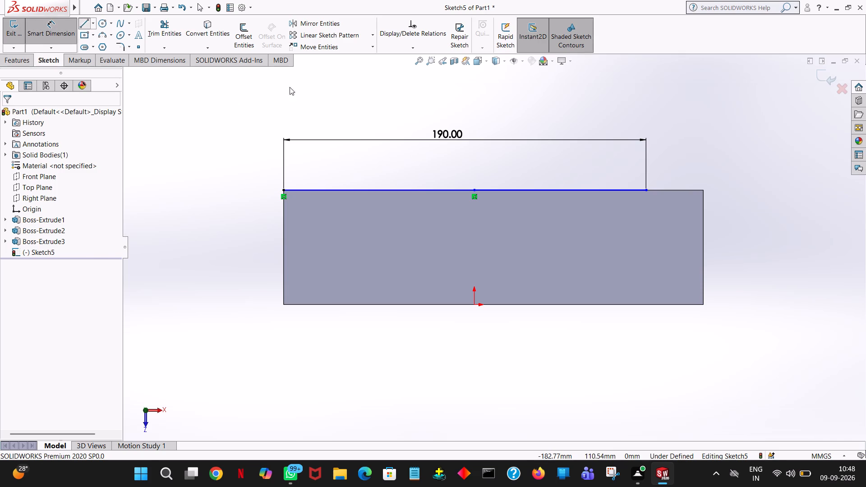
click(645, 190)
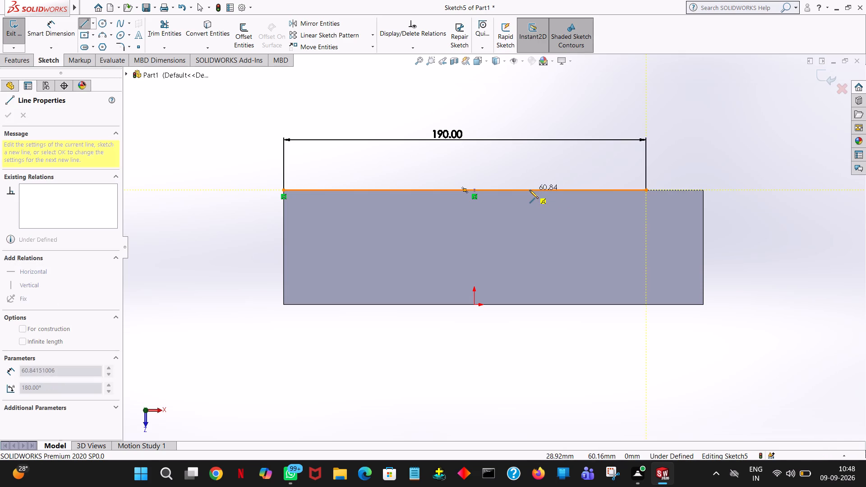
click(530, 190)
text(60)
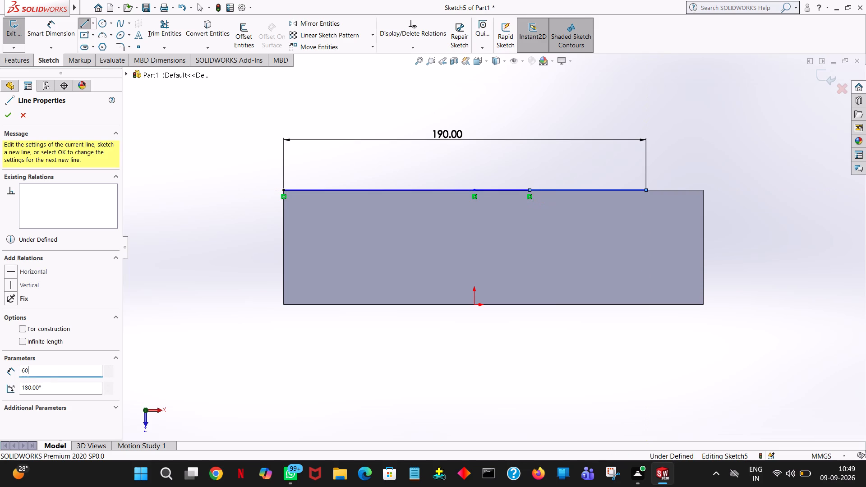
key(Return)
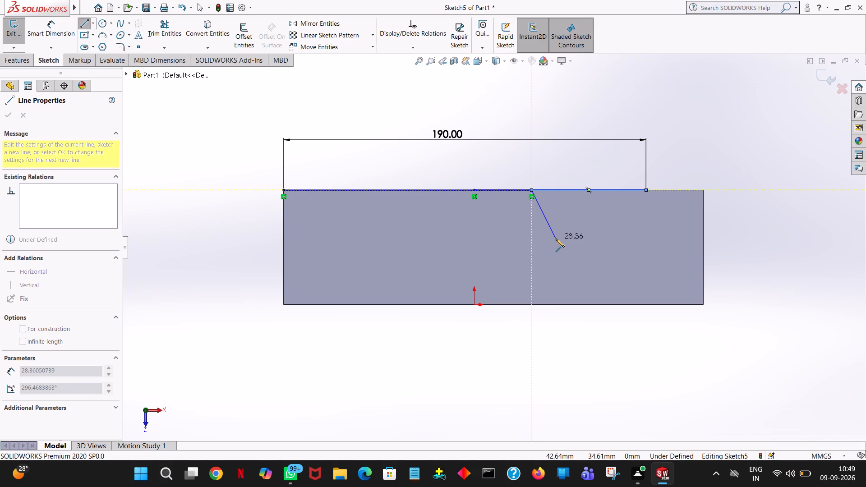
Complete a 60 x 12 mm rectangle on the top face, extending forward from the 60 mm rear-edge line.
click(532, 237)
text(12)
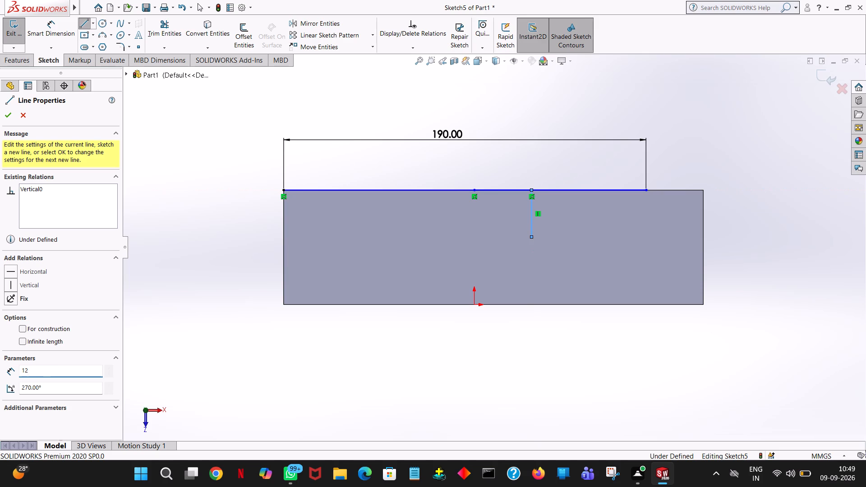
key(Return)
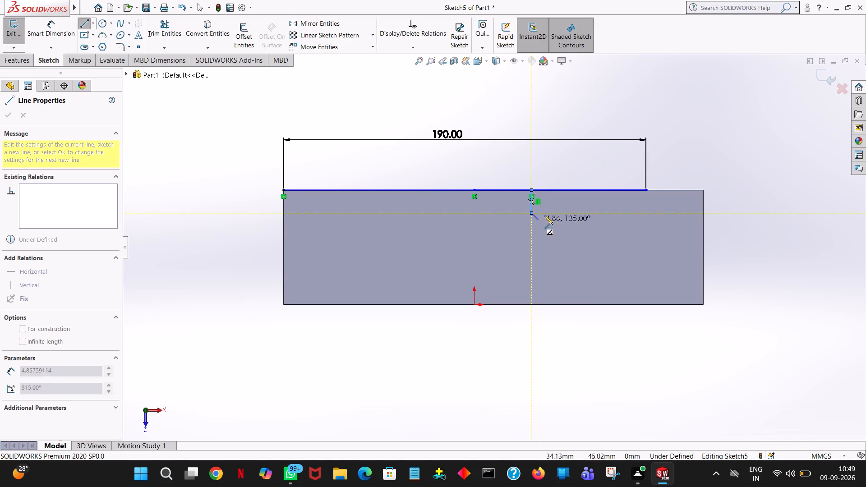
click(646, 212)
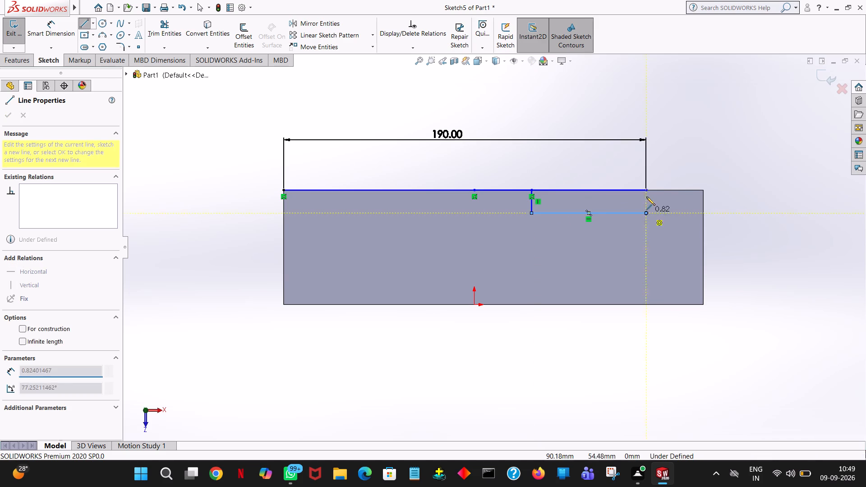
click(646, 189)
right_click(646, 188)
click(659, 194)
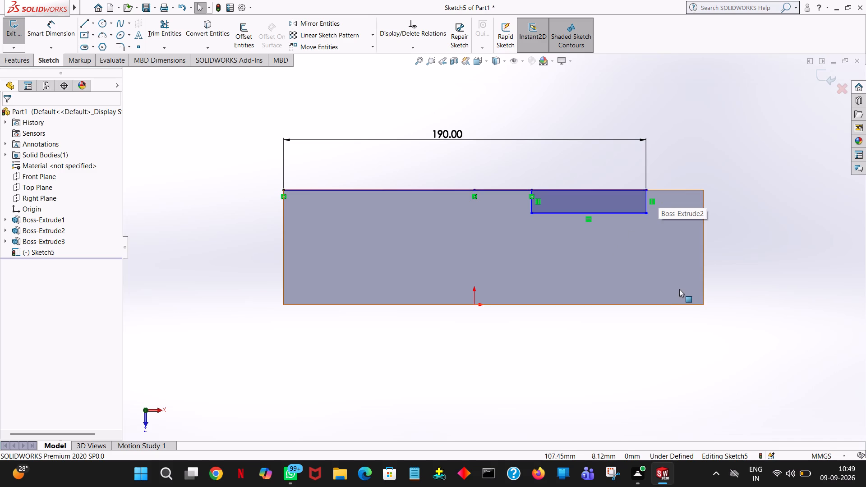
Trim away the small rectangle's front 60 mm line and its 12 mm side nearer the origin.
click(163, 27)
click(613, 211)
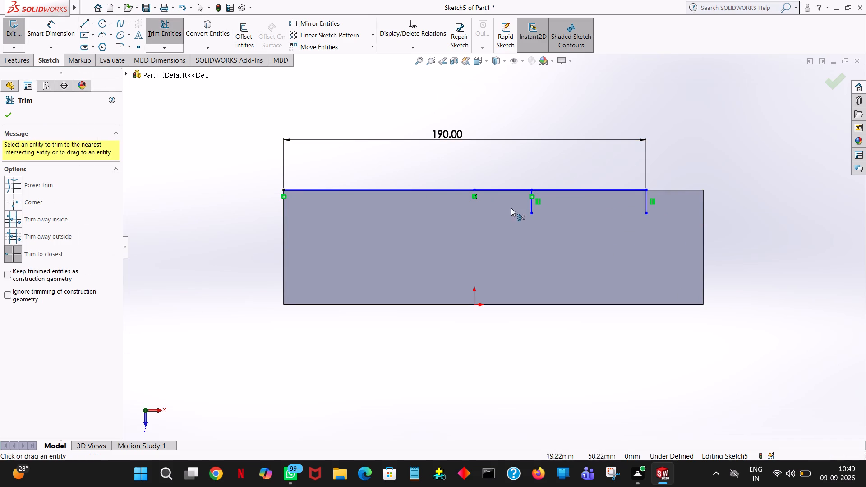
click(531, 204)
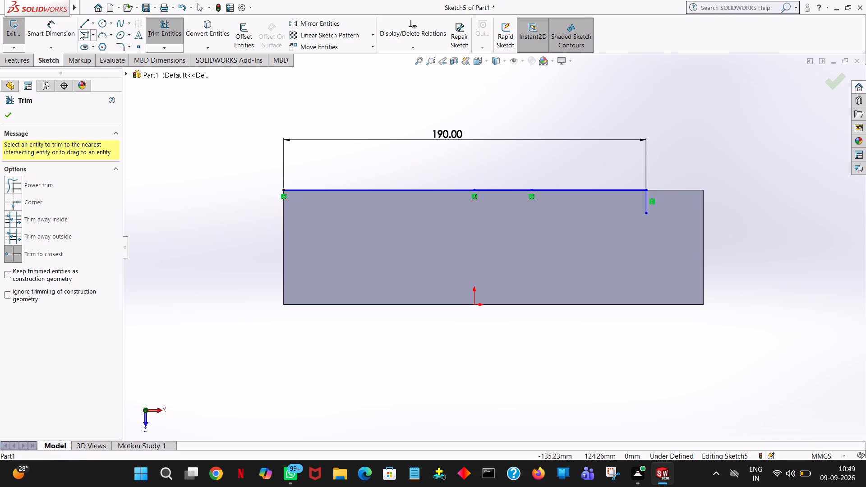
Draw a line from the 60 mm line's -X end straight across to the front edge, continuing 60 mm along that edge toward +X.
click(85, 23)
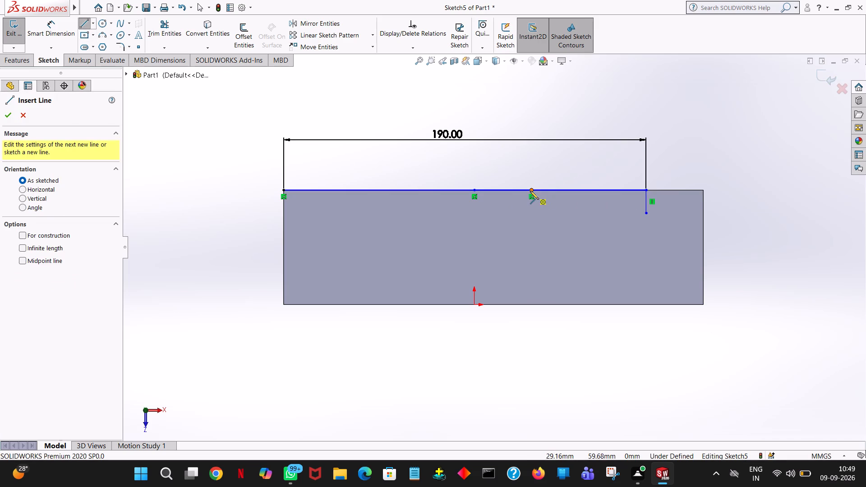
click(530, 191)
click(532, 304)
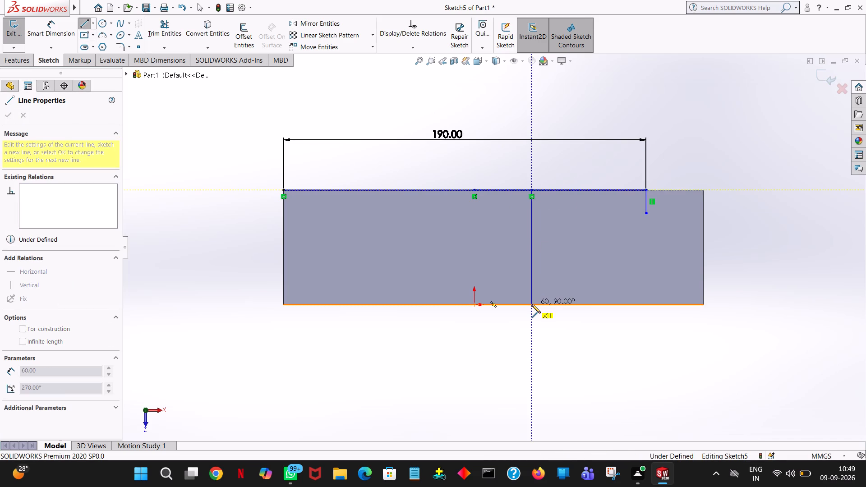
click(646, 305)
right_click(647, 305)
click(666, 312)
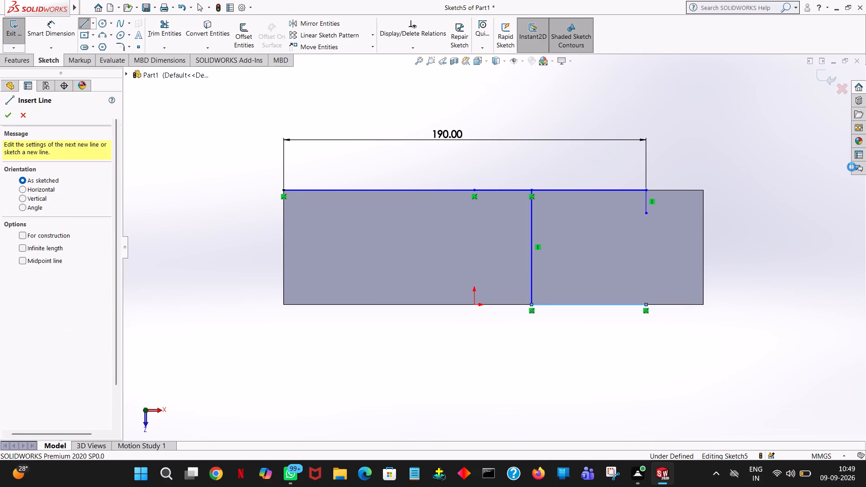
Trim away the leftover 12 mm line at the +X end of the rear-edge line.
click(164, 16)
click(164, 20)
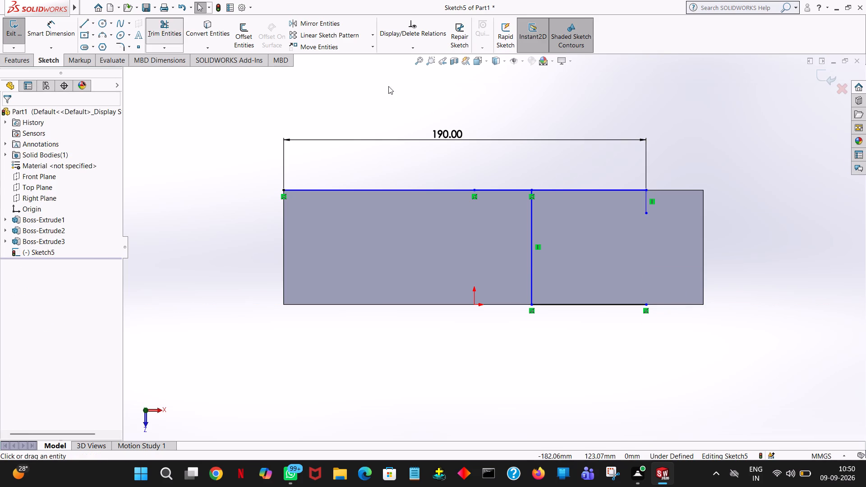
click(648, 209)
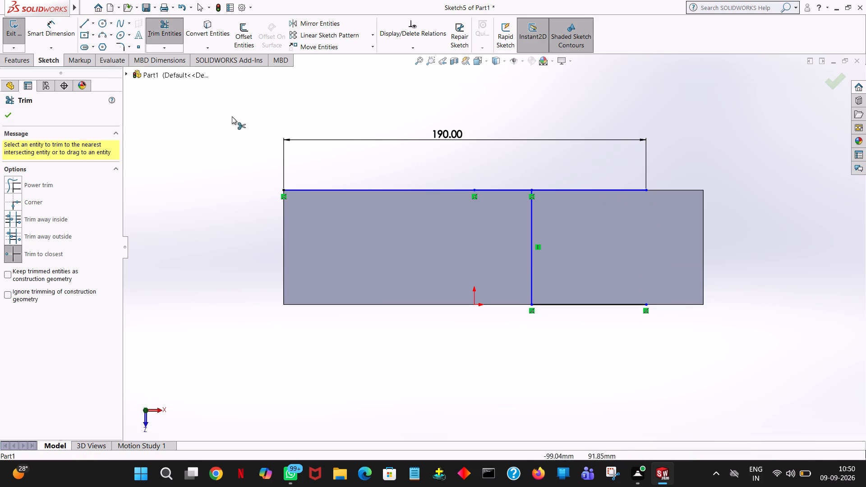
Close the 60 x 60 mm square with a line from the rear-edge line's +X end to the front-edge line's +X end.
click(86, 23)
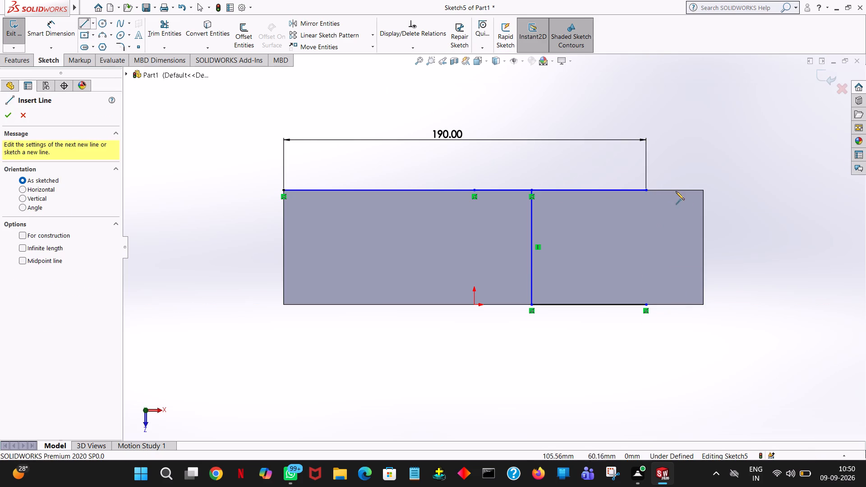
click(645, 188)
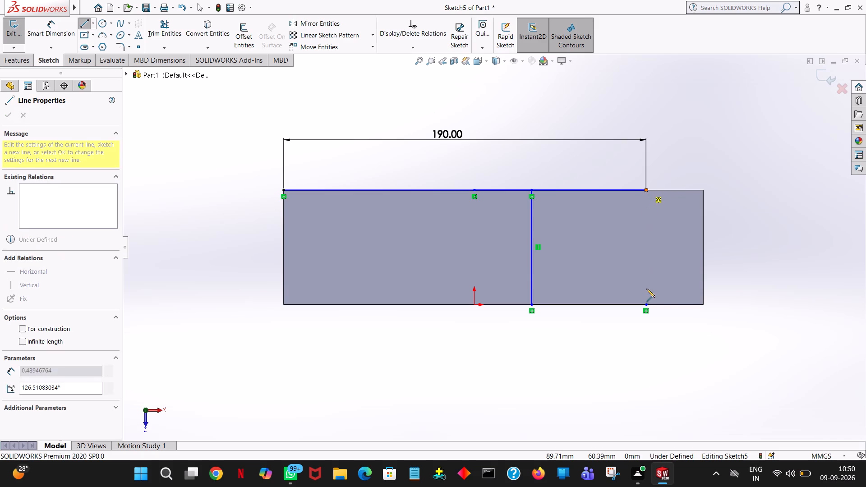
click(645, 304)
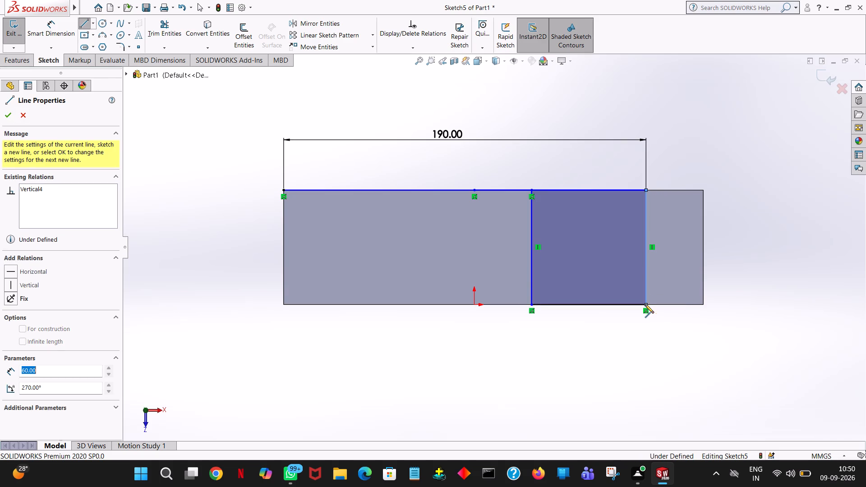
right_click(645, 304)
click(659, 309)
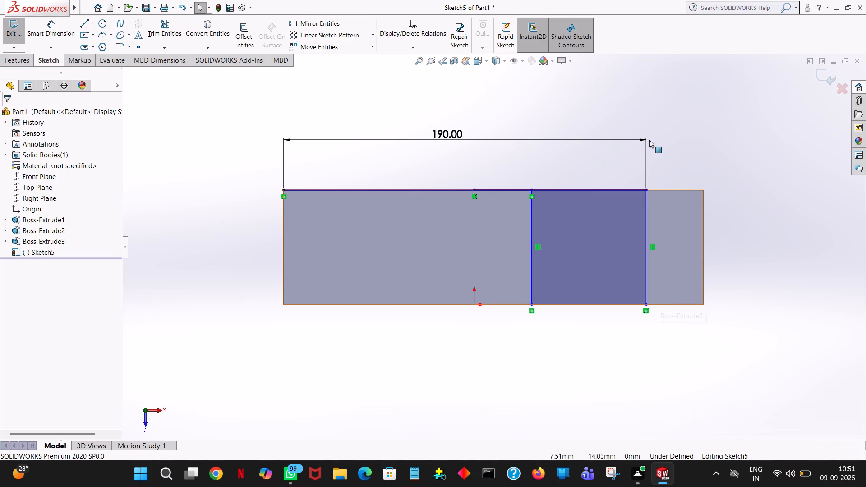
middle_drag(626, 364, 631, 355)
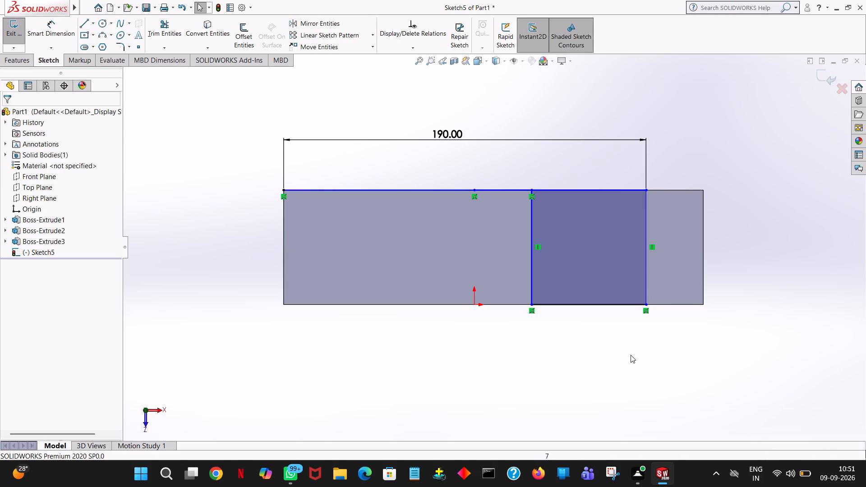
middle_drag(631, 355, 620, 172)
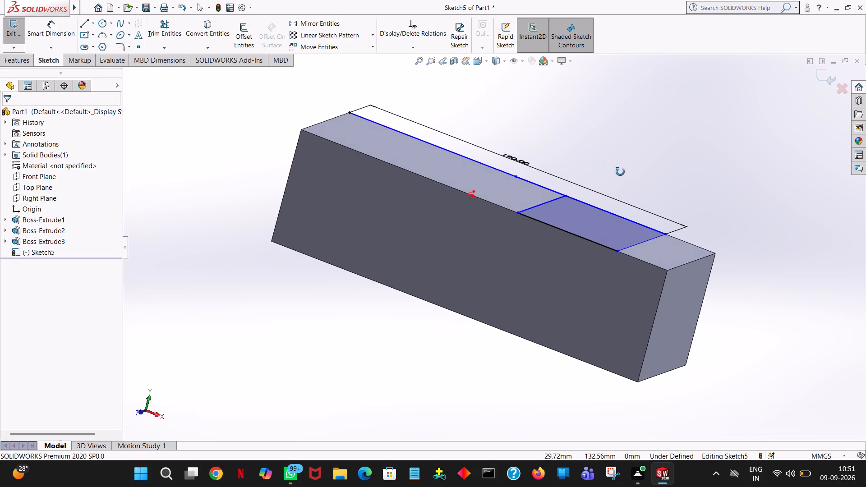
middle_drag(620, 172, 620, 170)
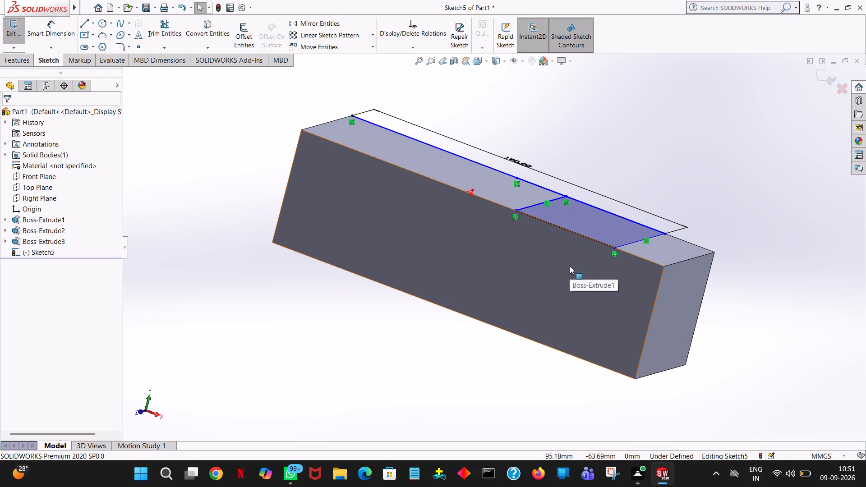
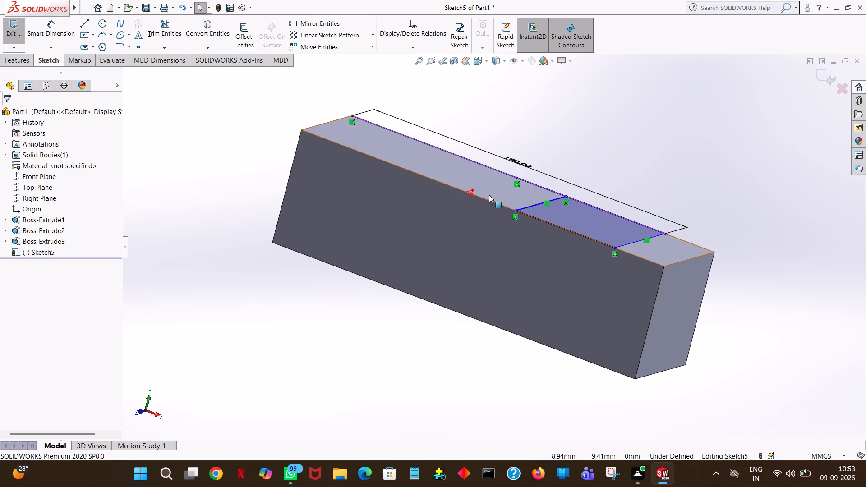
Start a blind Extruded Cut down into the block, using the 60 x 60 mm square region on the top face as its contour.
middle_drag(439, 117, 477, 255)
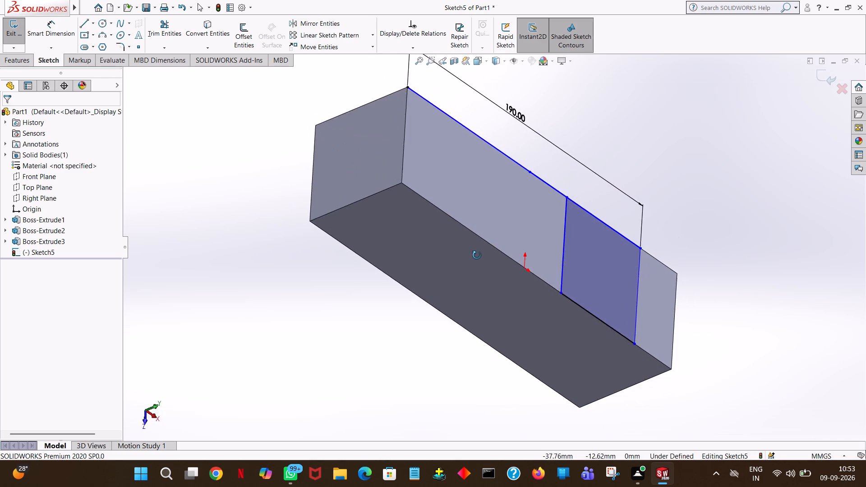
middle_drag(477, 255, 425, 326)
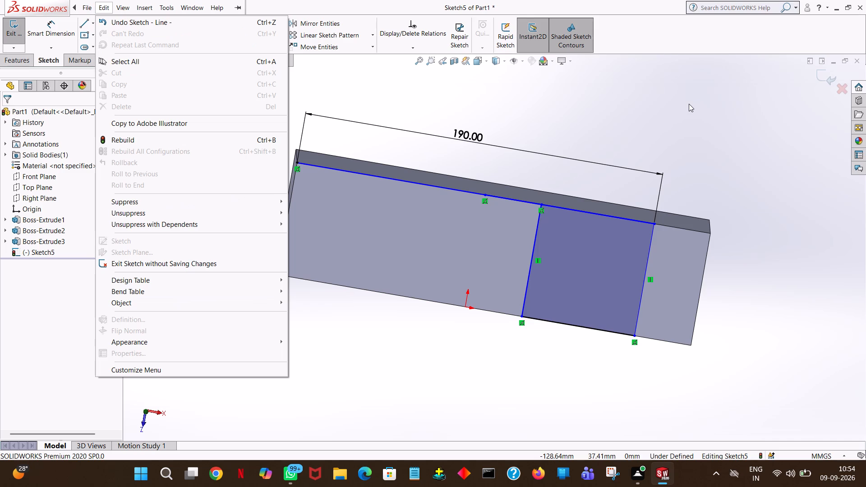
click(449, 93)
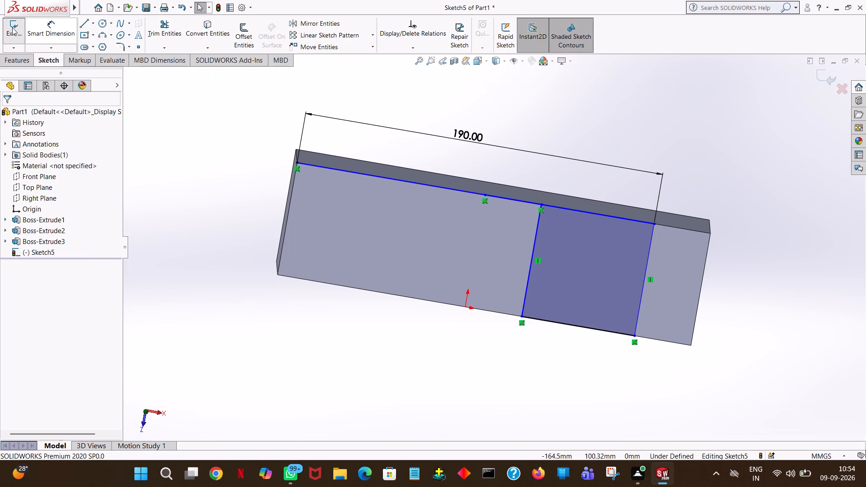
click(21, 61)
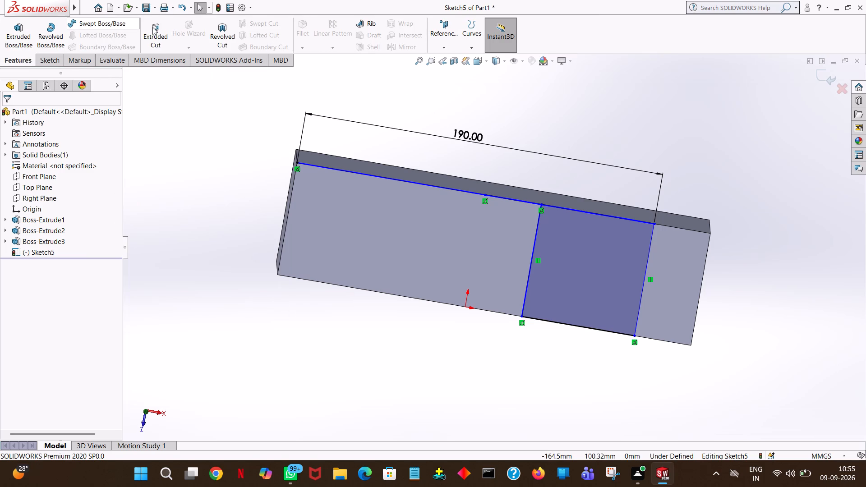
click(152, 28)
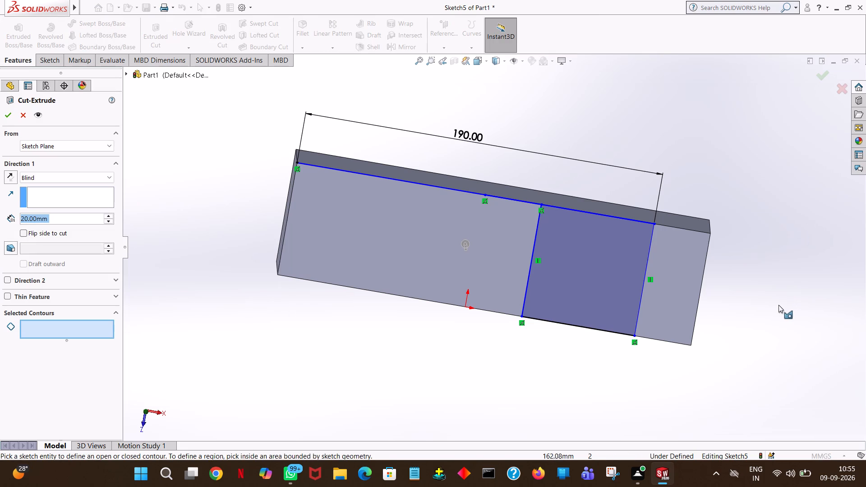
middle_drag(778, 305, 778, 129)
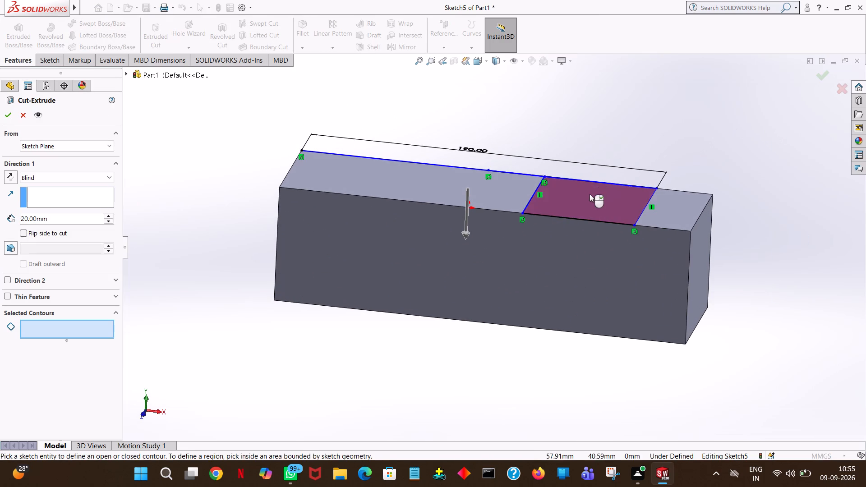
click(590, 194)
middle_drag(580, 370, 594, 331)
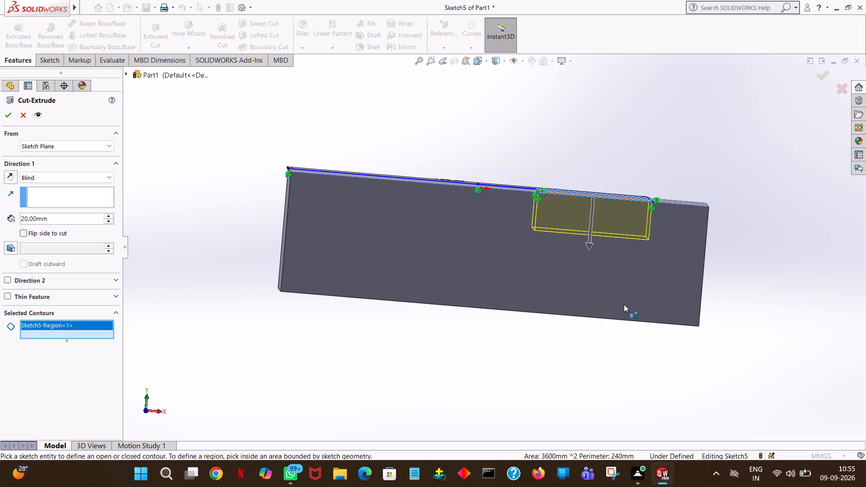
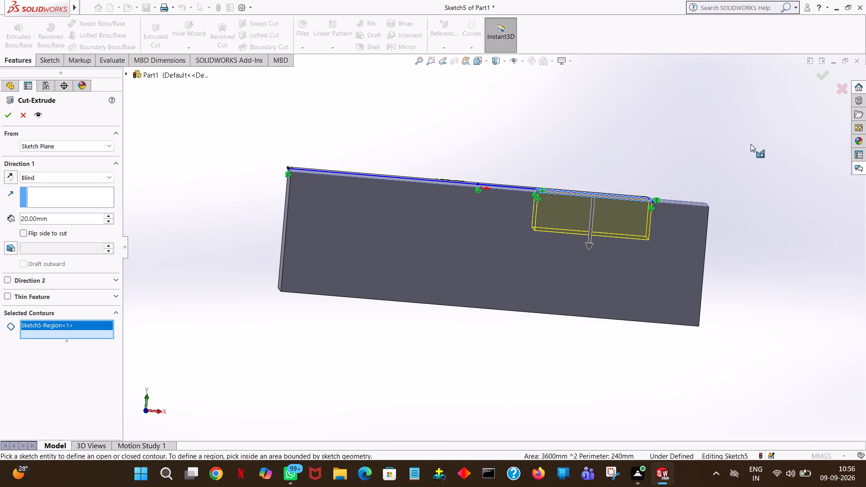
Set the depth of the blind cut to 30 mm and complete the square pocket in the block's top face.
drag(586, 244, 584, 431)
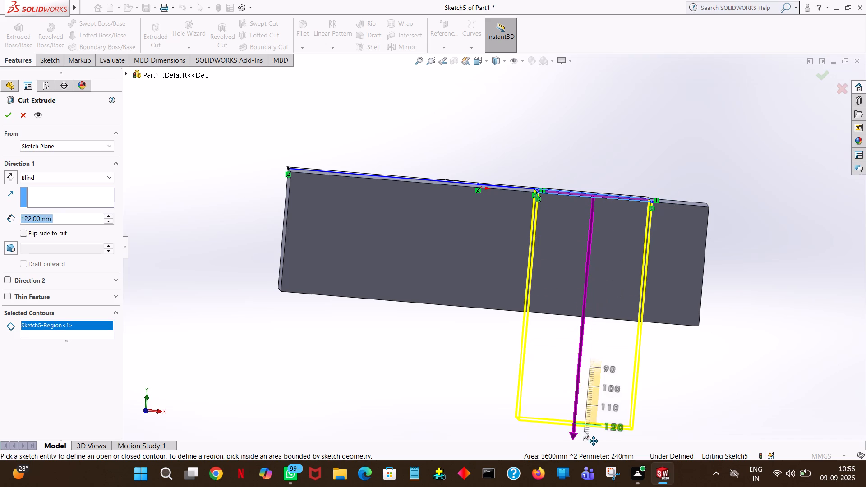
drag(584, 431, 620, 247)
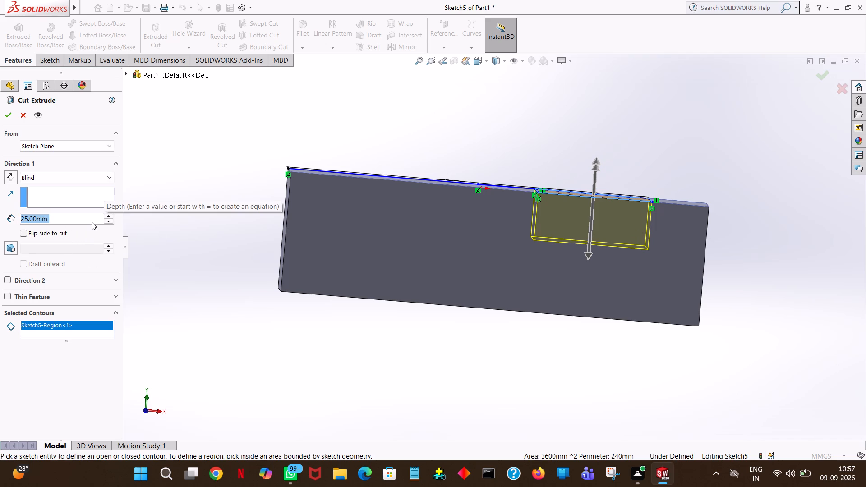
text(30)
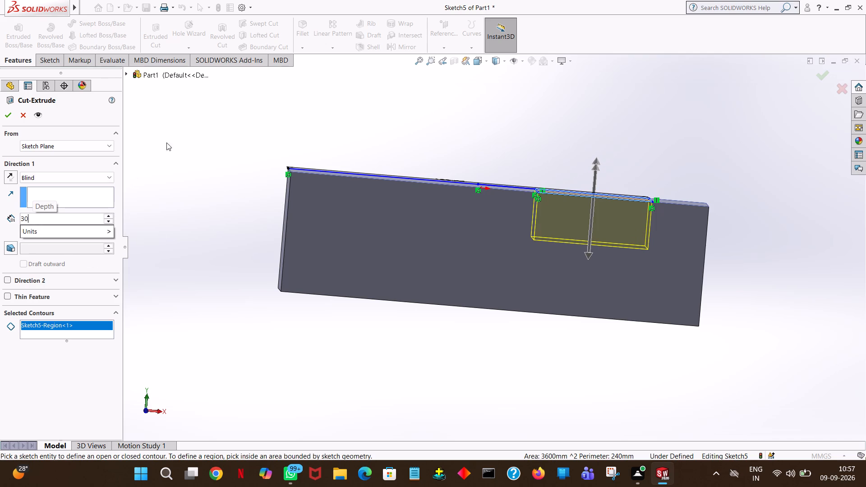
click(176, 134)
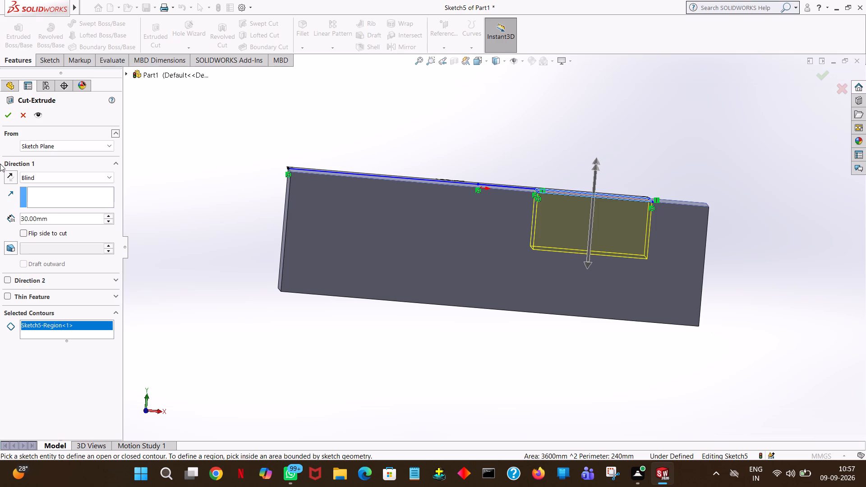
click(7, 118)
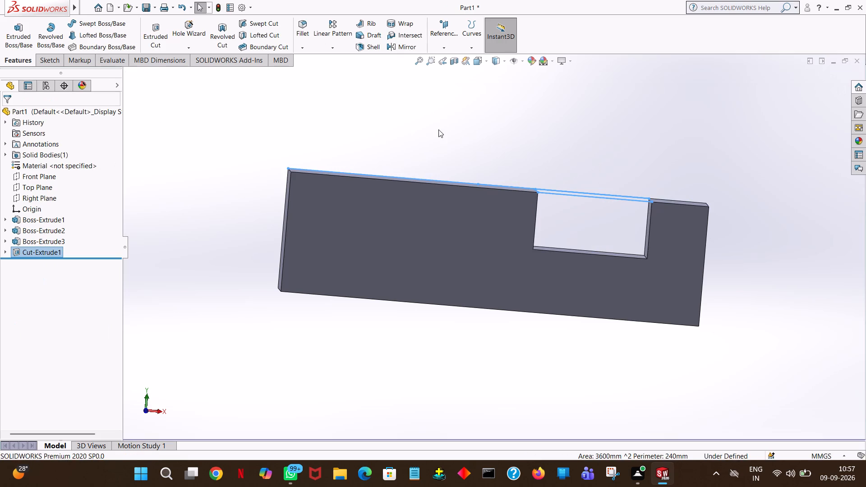
click(442, 129)
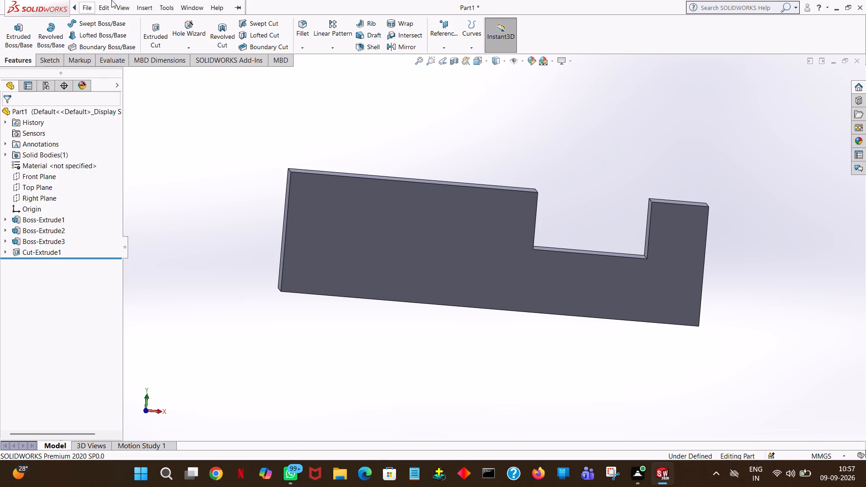
Start an Extruded Boss sketch on the block's front face, facing the front view.
click(17, 33)
click(497, 225)
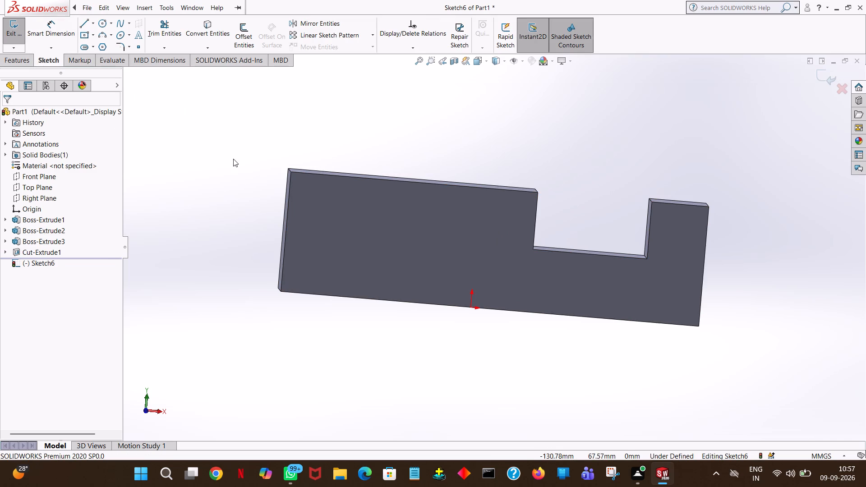
click(487, 59)
click(528, 110)
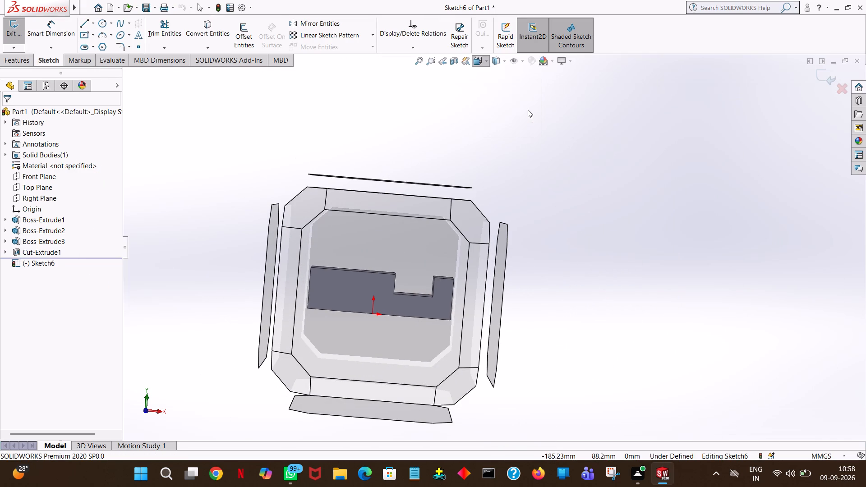
click(240, 115)
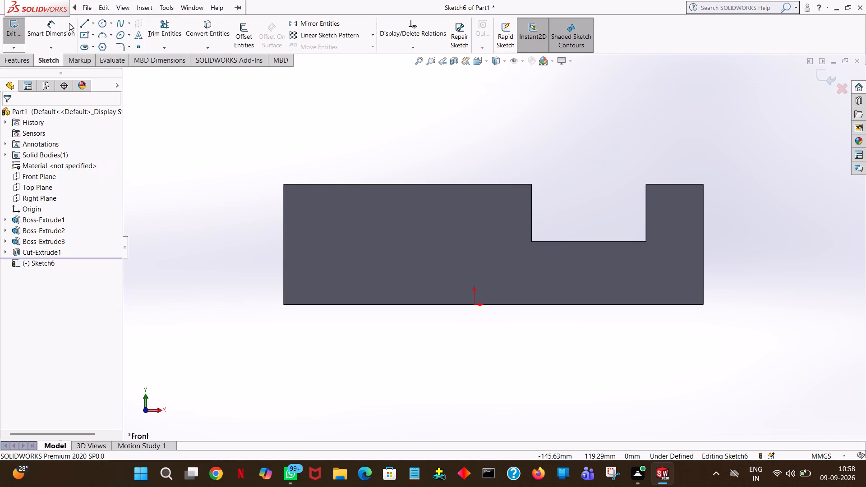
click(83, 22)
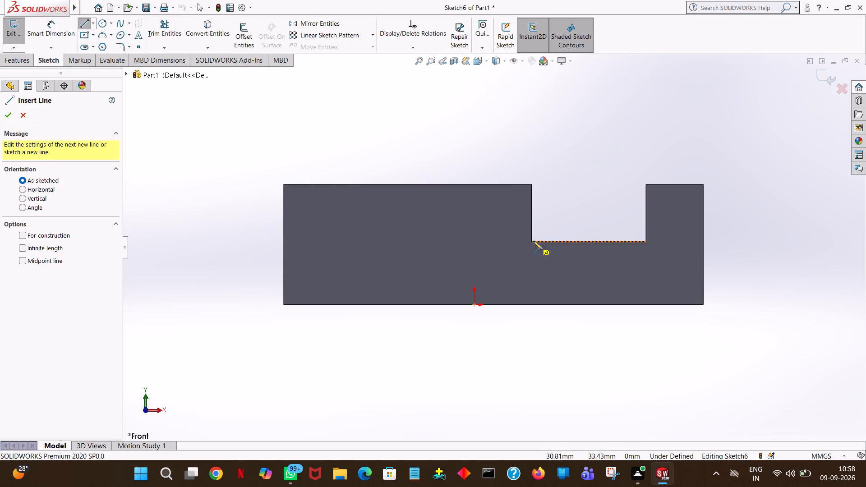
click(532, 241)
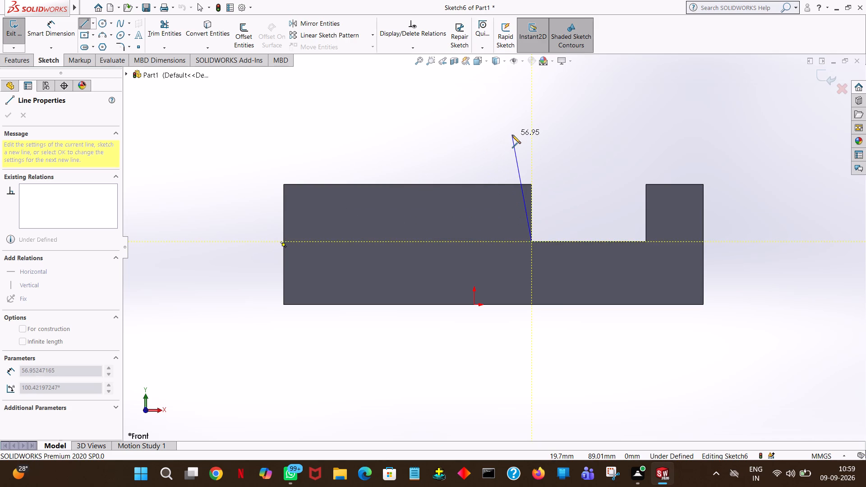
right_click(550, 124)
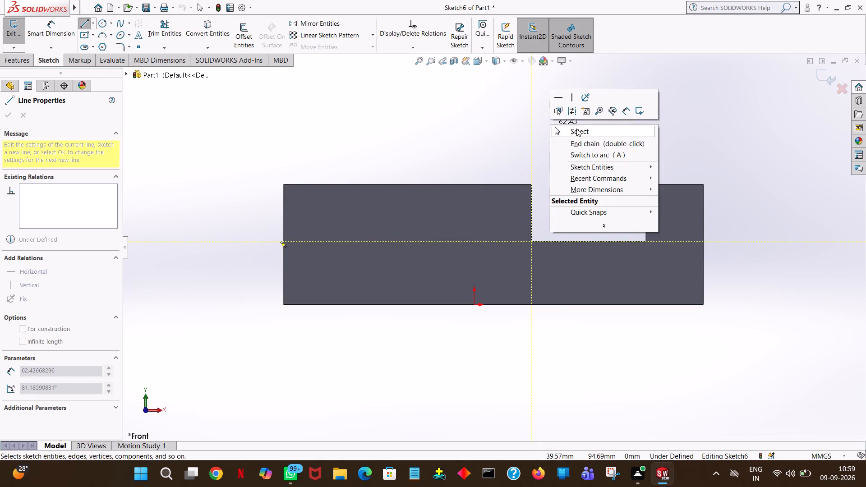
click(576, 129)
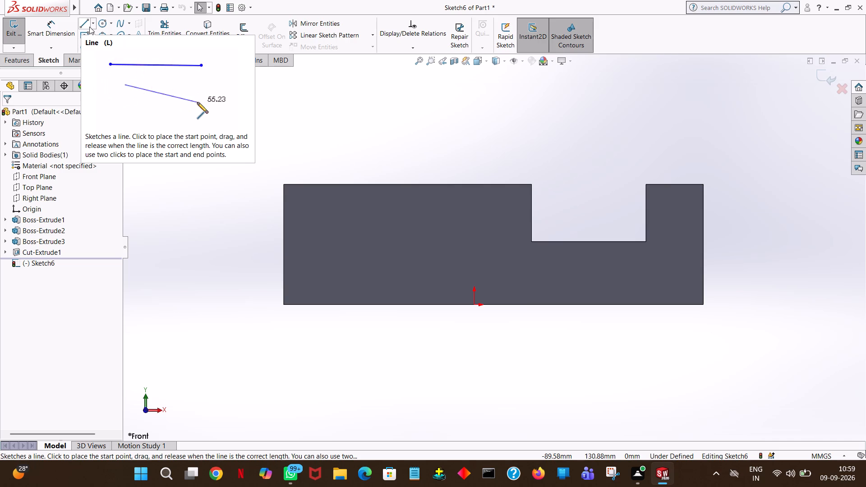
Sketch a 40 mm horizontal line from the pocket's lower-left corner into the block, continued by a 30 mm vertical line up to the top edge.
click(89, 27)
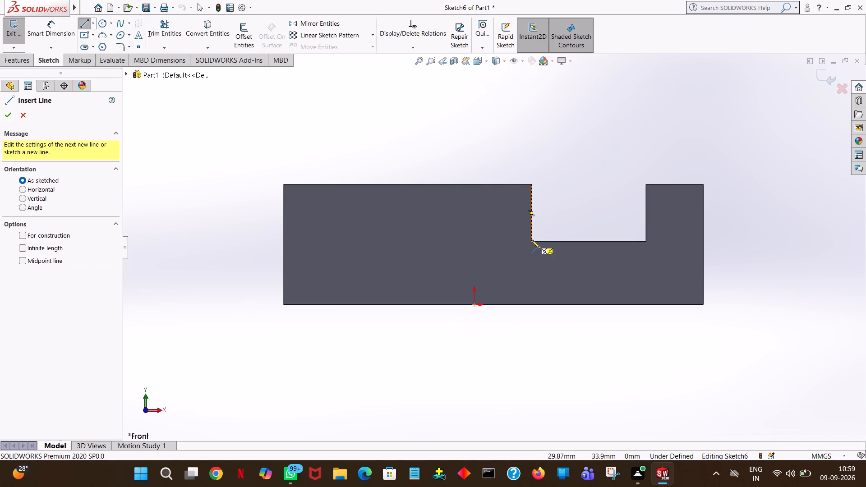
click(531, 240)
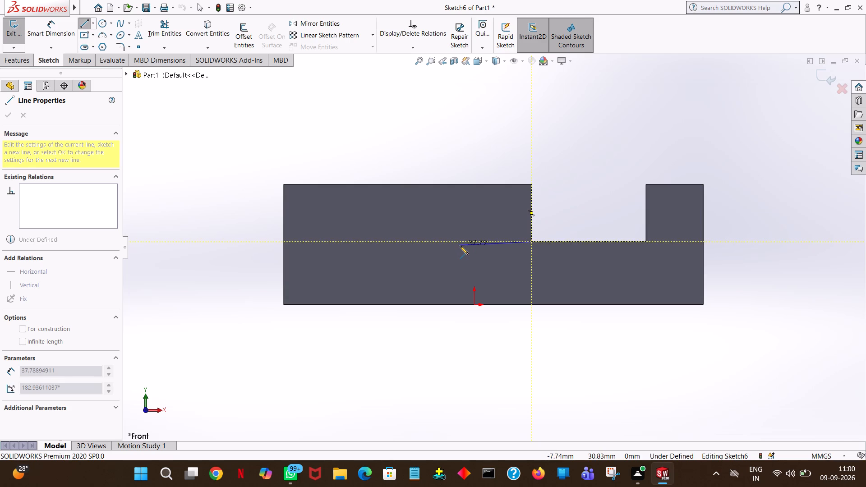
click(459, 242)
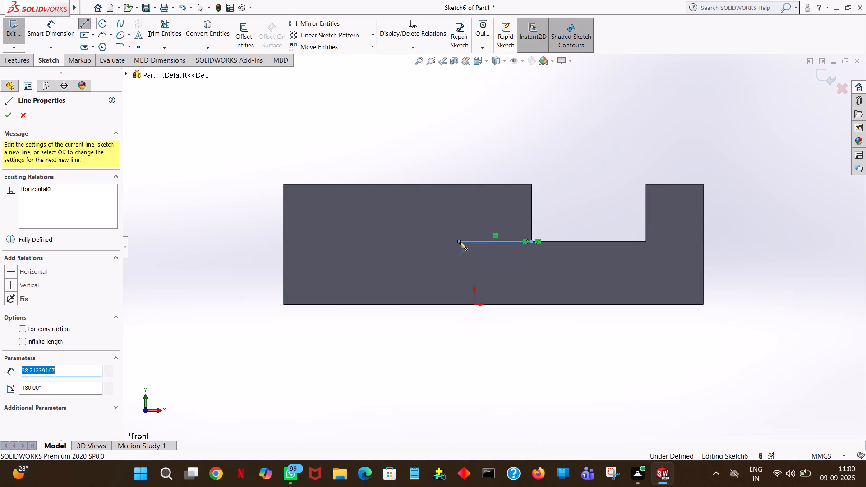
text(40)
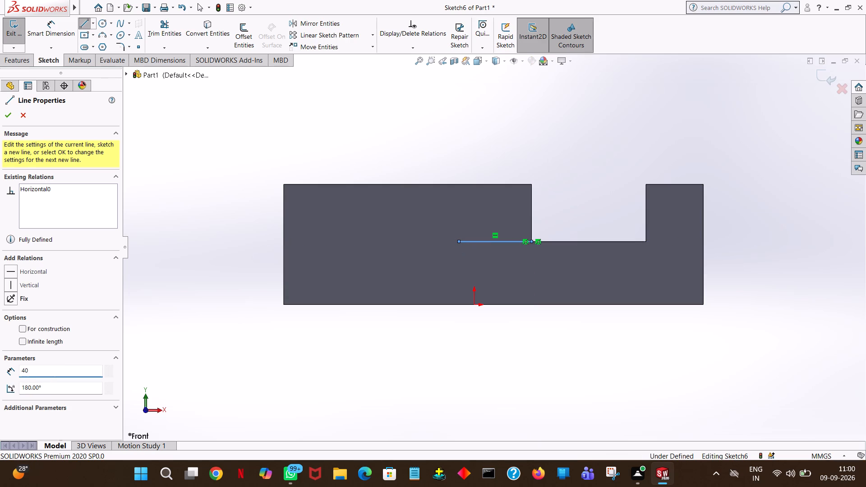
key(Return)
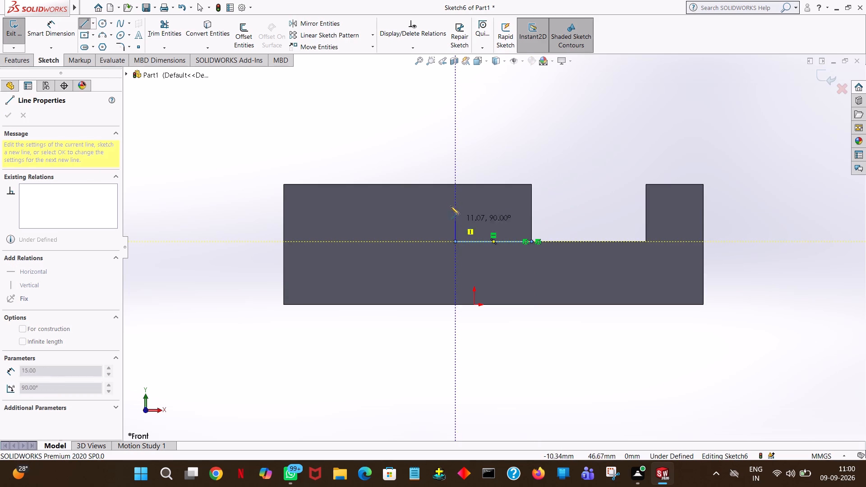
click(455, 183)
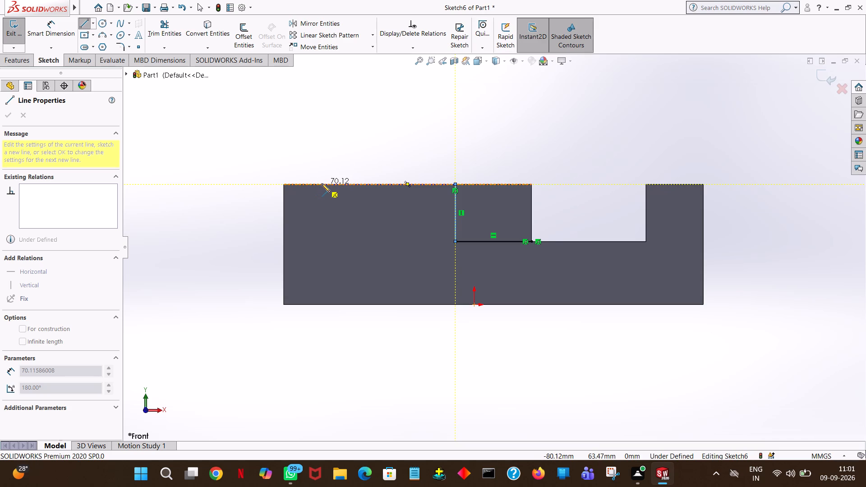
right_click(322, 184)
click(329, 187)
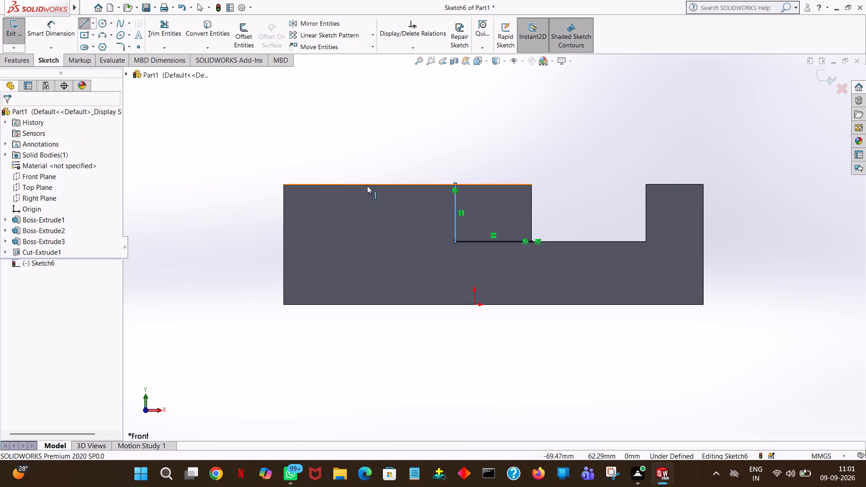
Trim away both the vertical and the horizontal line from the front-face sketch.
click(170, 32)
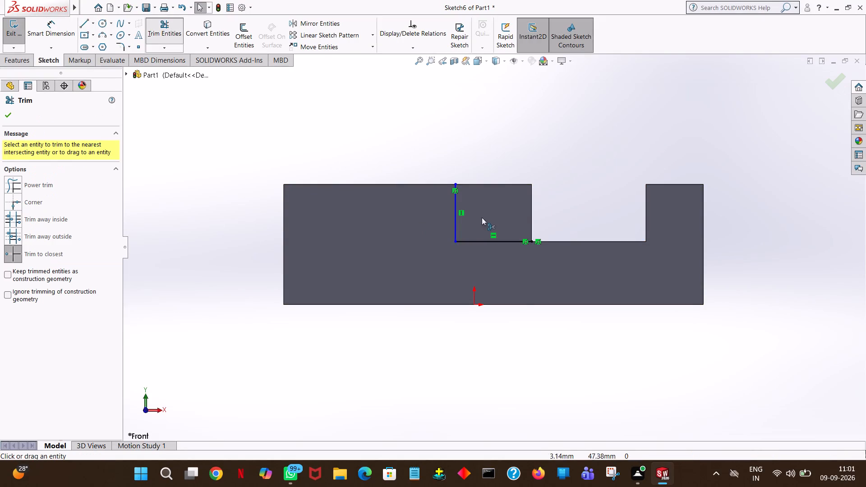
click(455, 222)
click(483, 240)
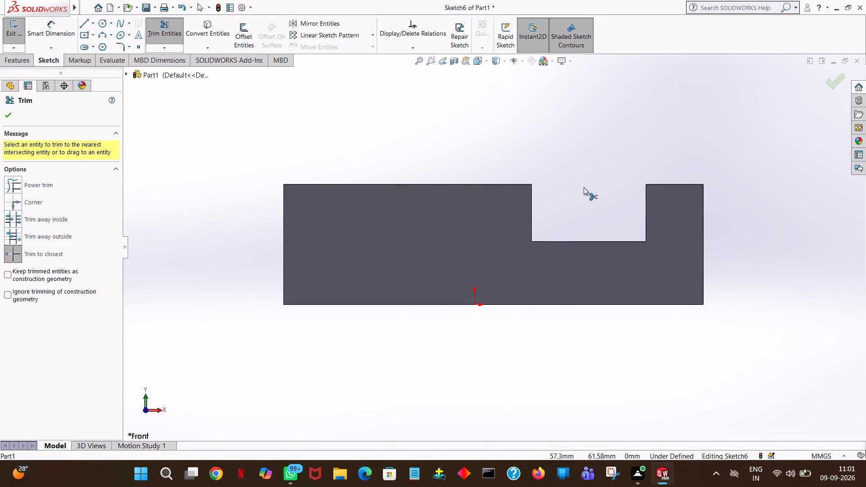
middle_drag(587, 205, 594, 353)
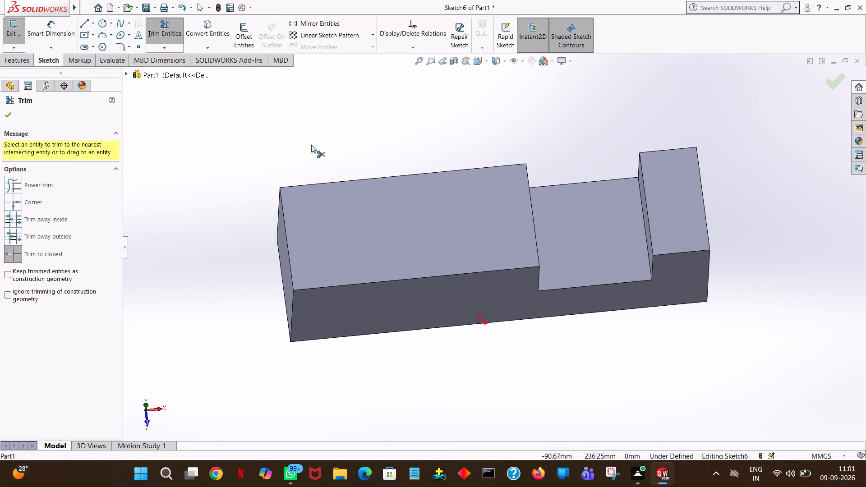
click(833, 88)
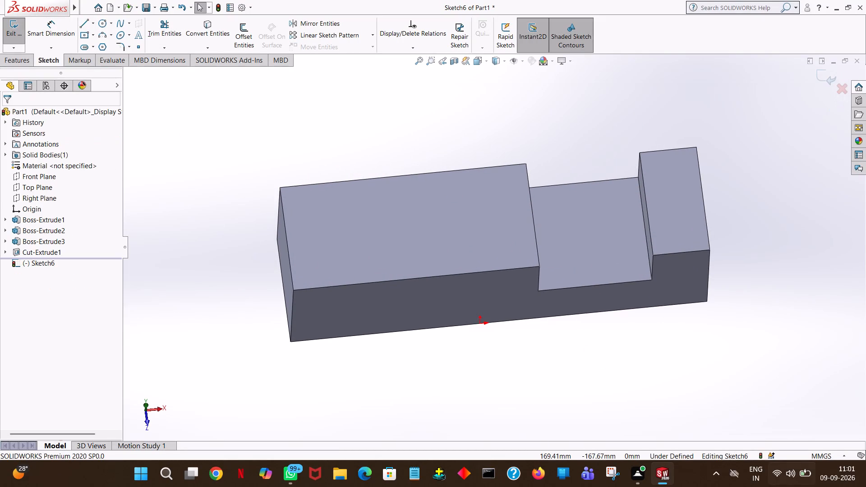
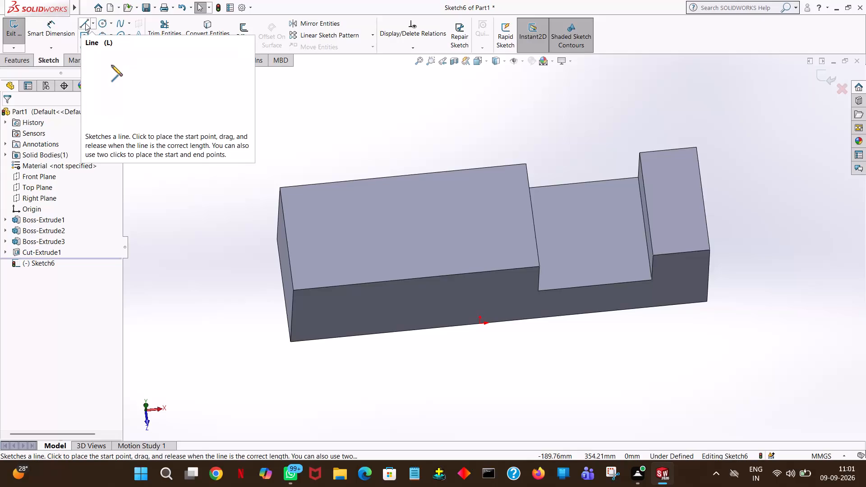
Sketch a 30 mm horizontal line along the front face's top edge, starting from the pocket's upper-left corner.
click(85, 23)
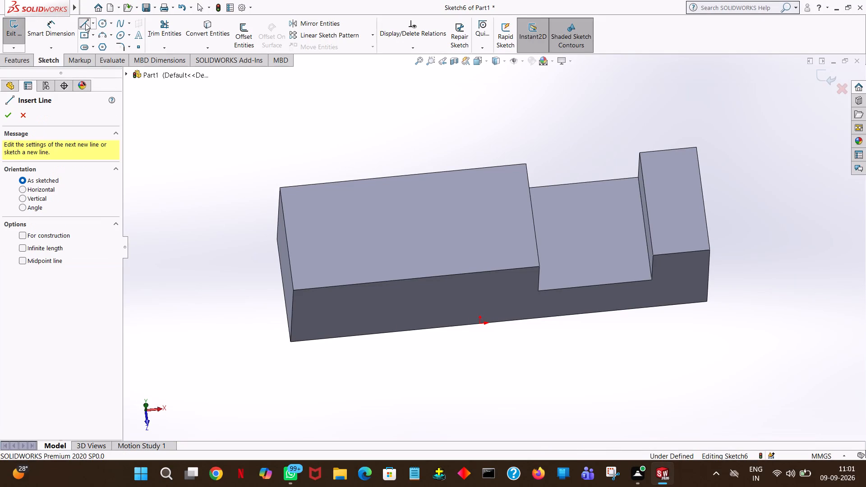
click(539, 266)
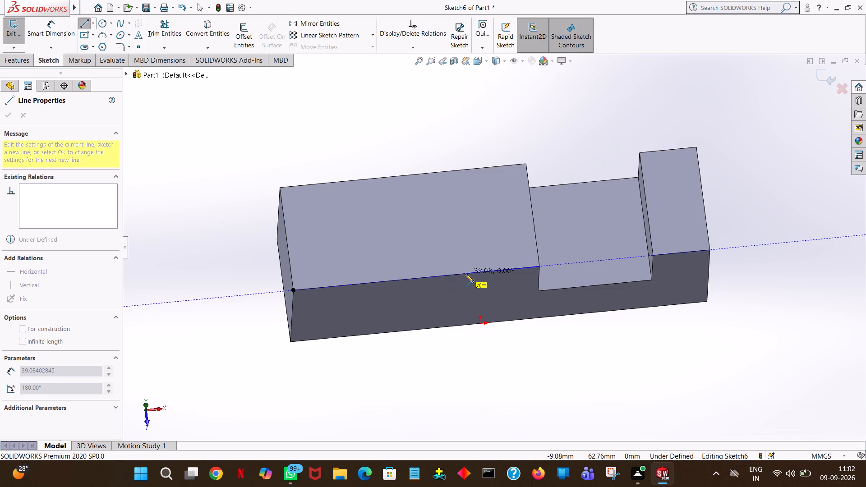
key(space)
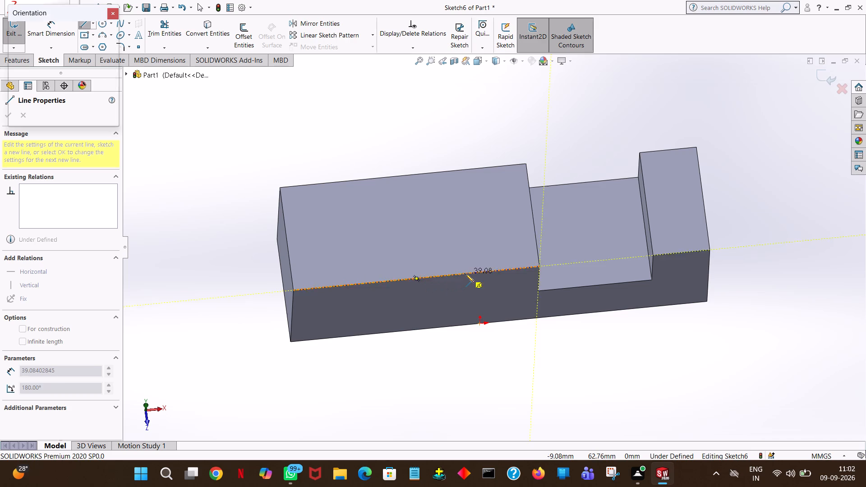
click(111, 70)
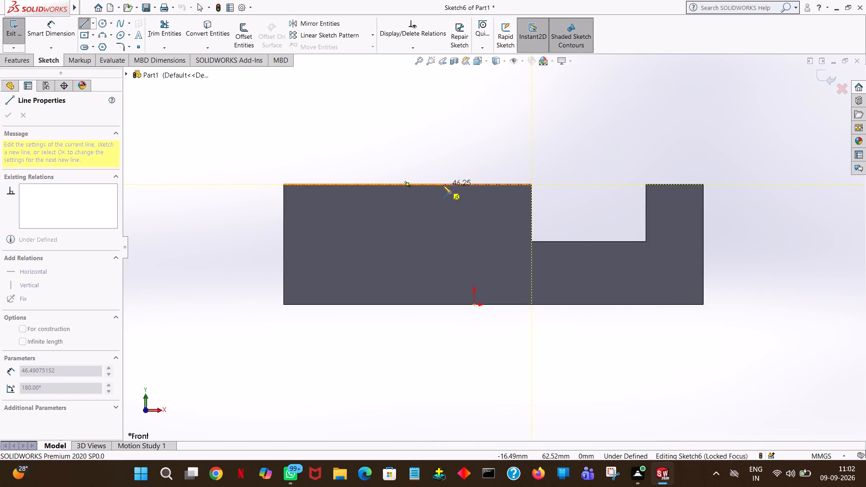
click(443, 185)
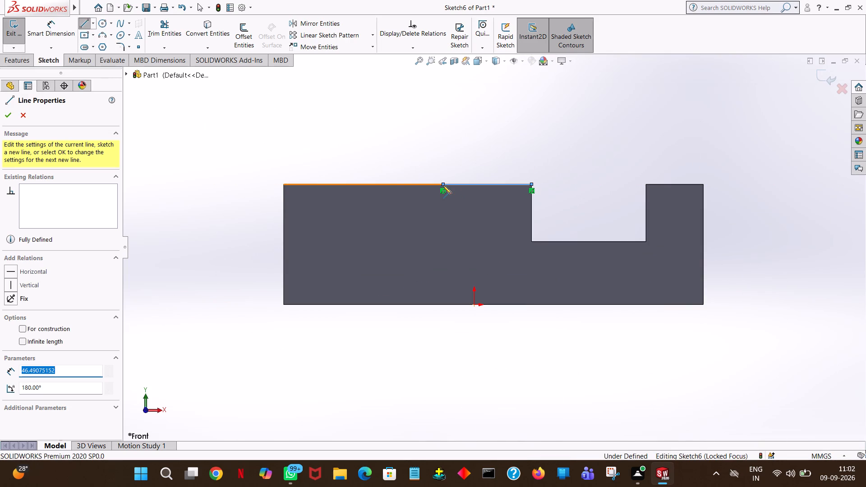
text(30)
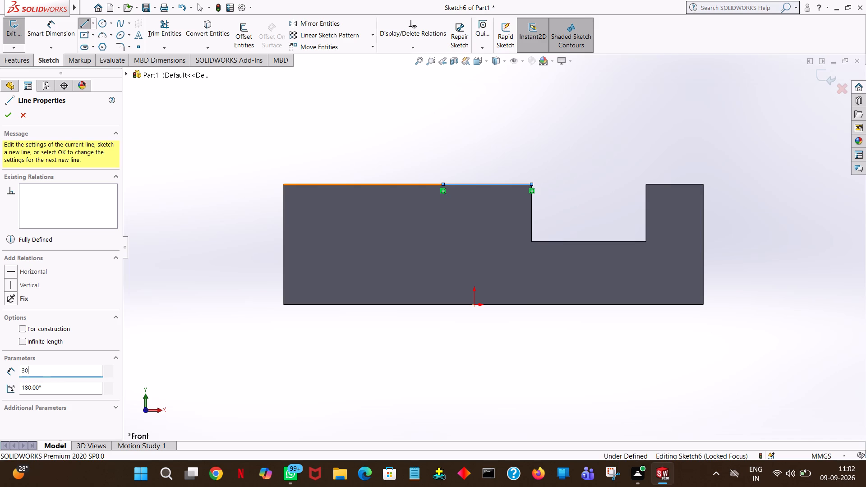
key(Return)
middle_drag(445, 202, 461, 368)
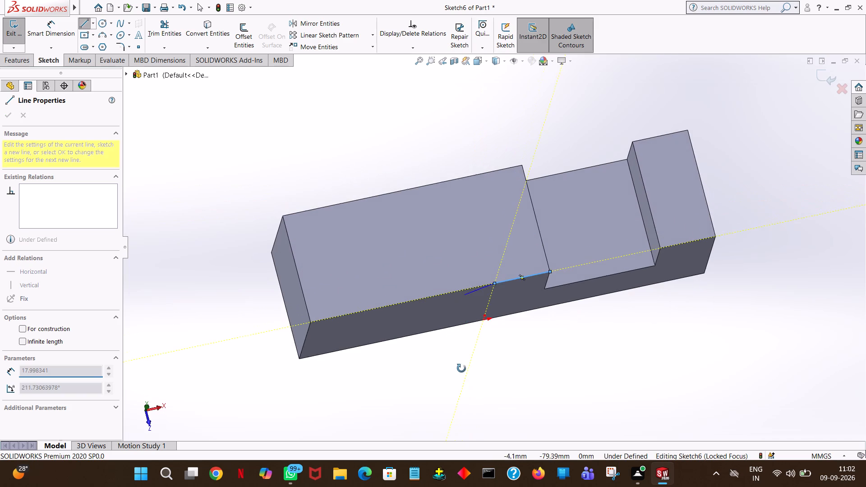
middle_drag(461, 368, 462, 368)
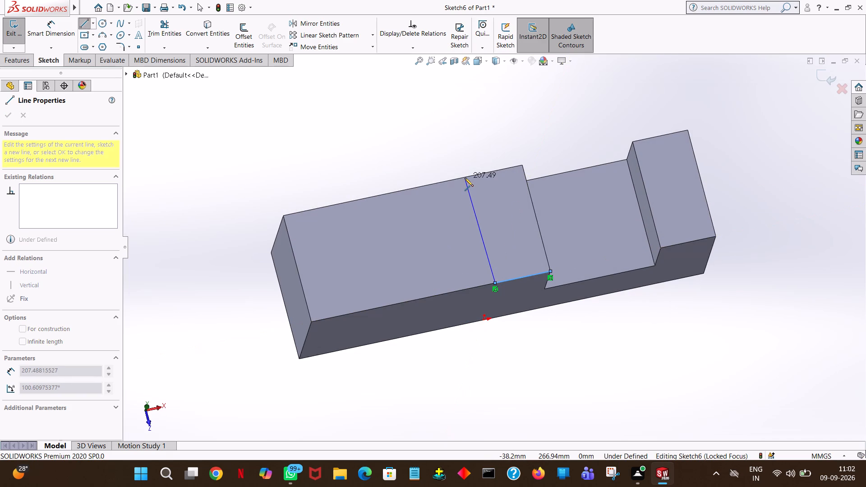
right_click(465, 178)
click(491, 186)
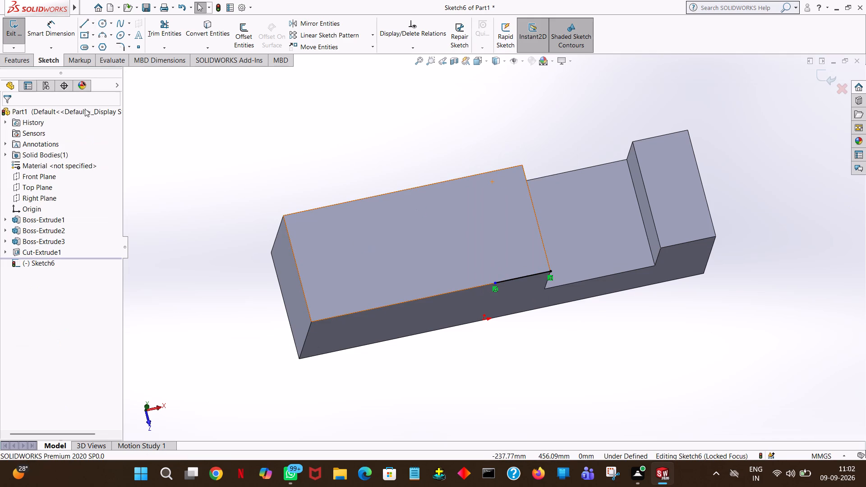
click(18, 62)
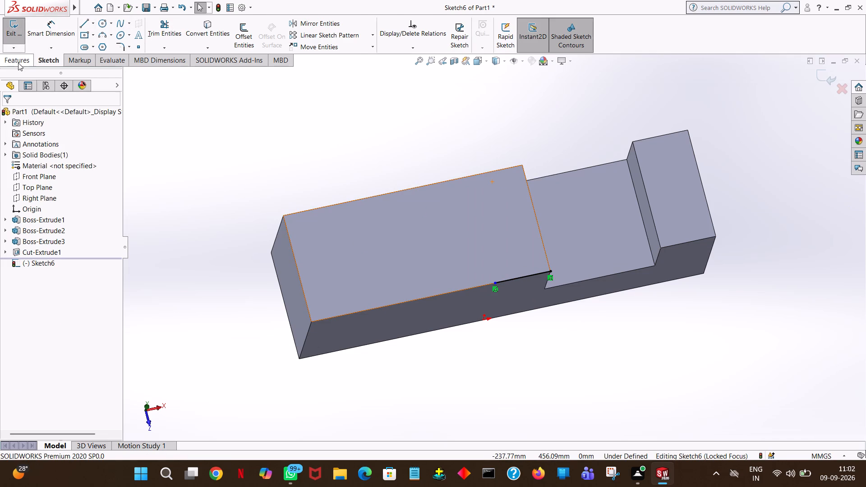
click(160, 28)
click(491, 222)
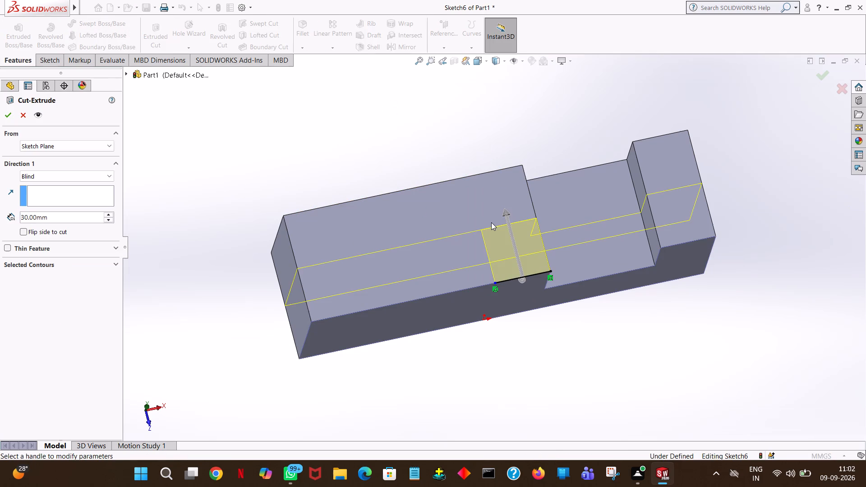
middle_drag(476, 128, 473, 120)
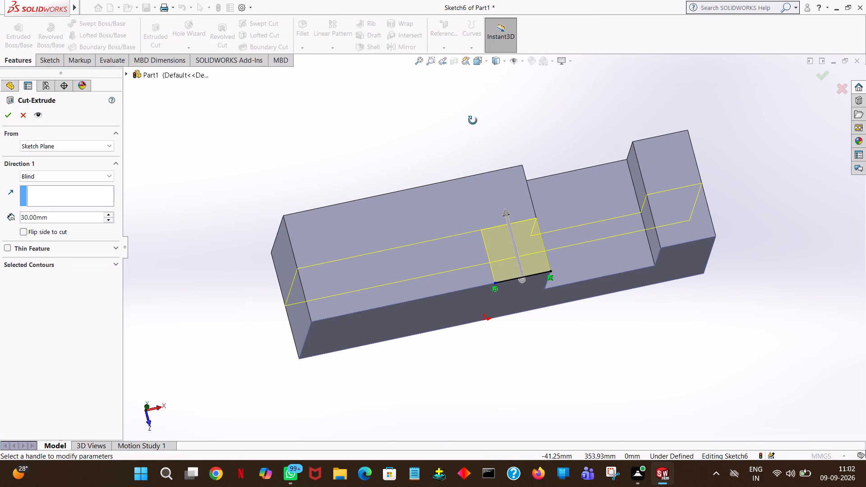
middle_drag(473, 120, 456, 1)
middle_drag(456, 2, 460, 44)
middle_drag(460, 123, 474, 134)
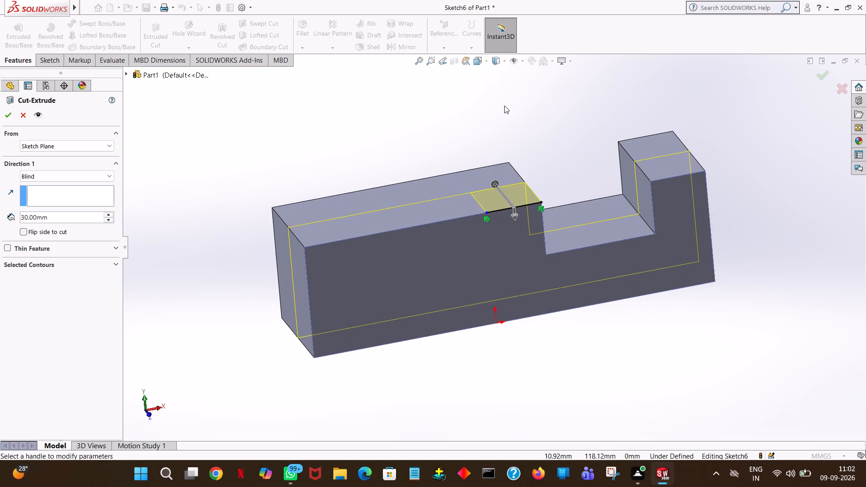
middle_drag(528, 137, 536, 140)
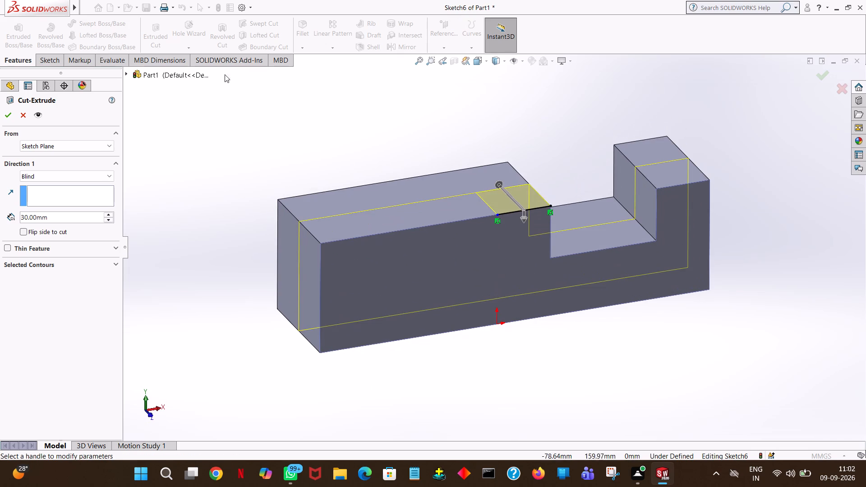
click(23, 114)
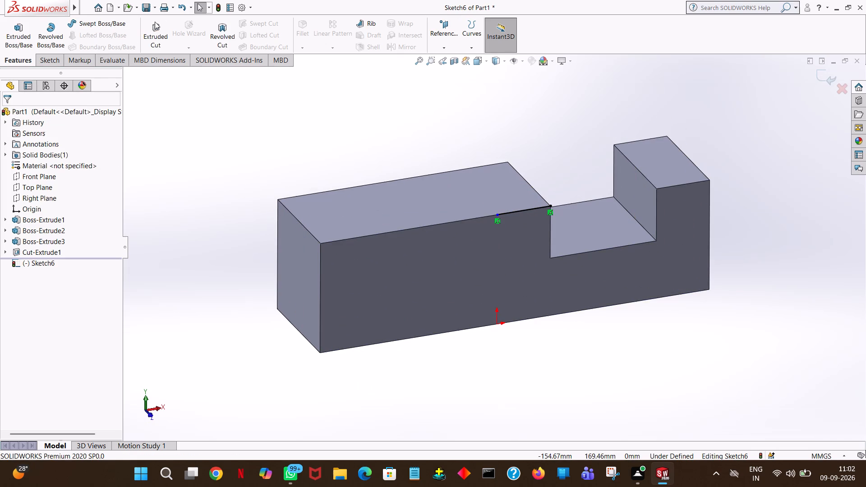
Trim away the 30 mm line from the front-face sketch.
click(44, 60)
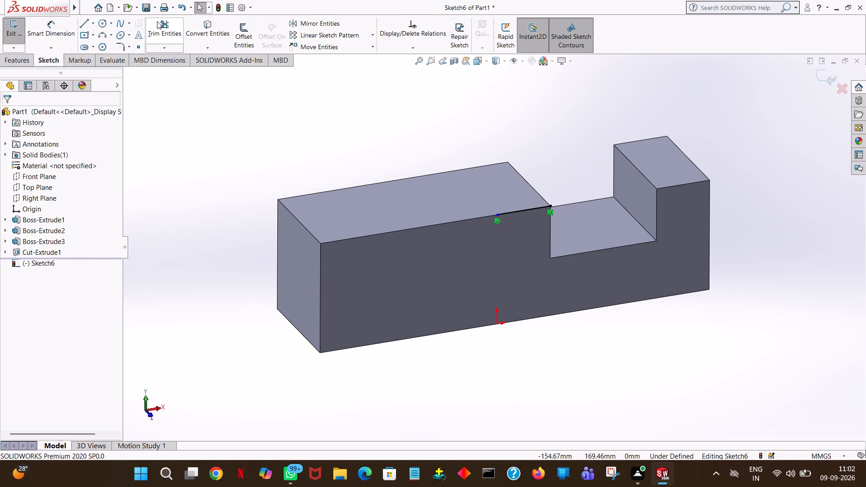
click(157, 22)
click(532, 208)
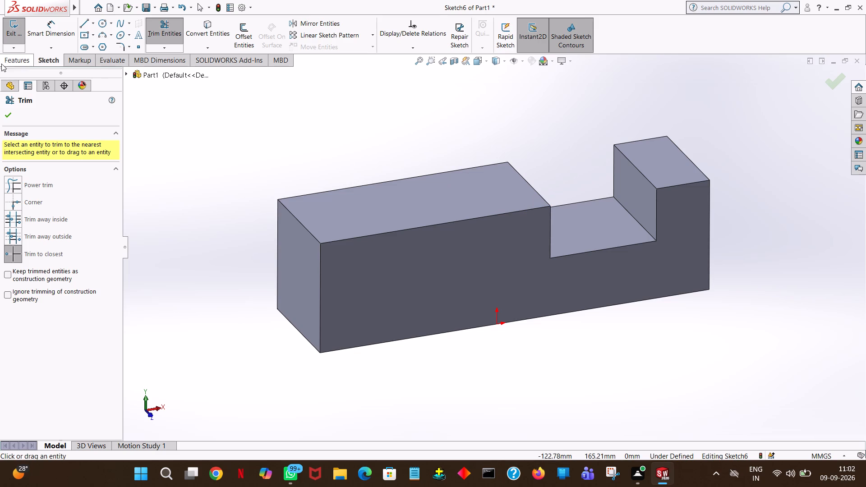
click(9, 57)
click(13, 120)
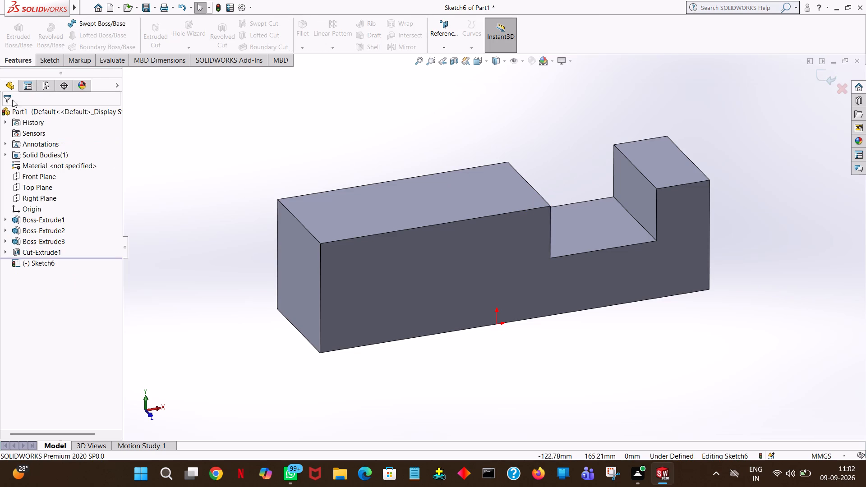
Exit the front-face sketch without any geometry in it.
click(22, 62)
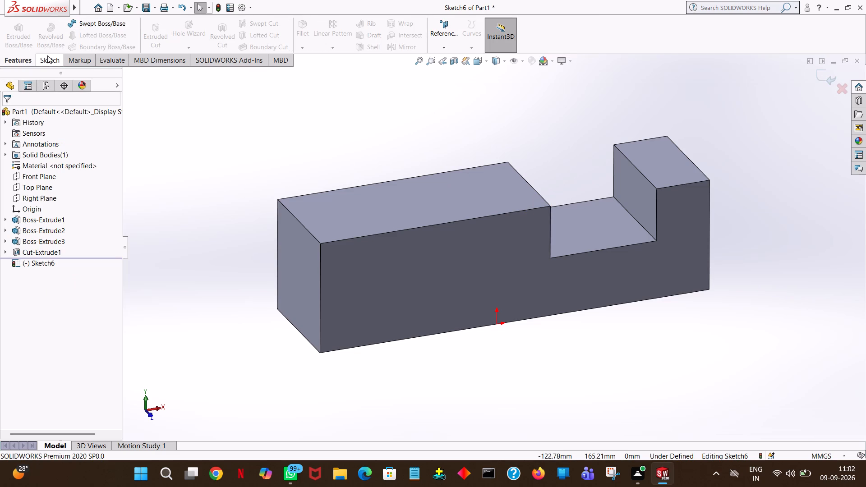
click(51, 53)
click(48, 59)
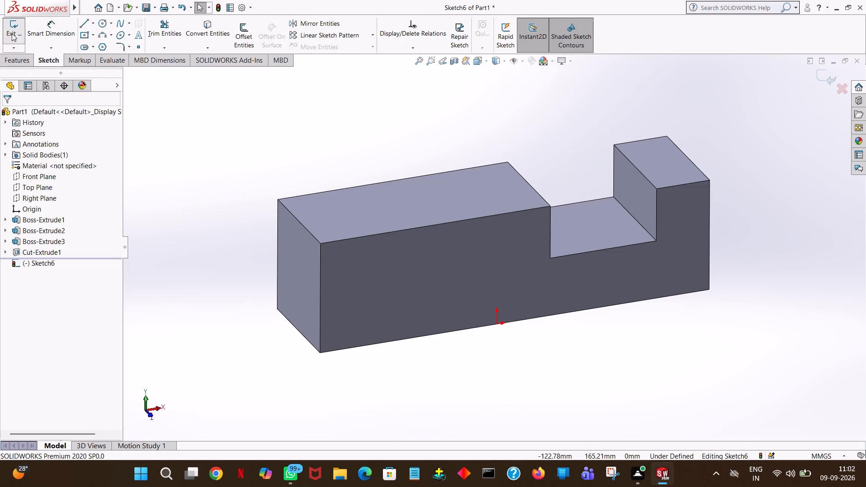
click(12, 33)
Start an Extruded Cut sketch on the top face of the longer raised section, facing the top view.
click(19, 58)
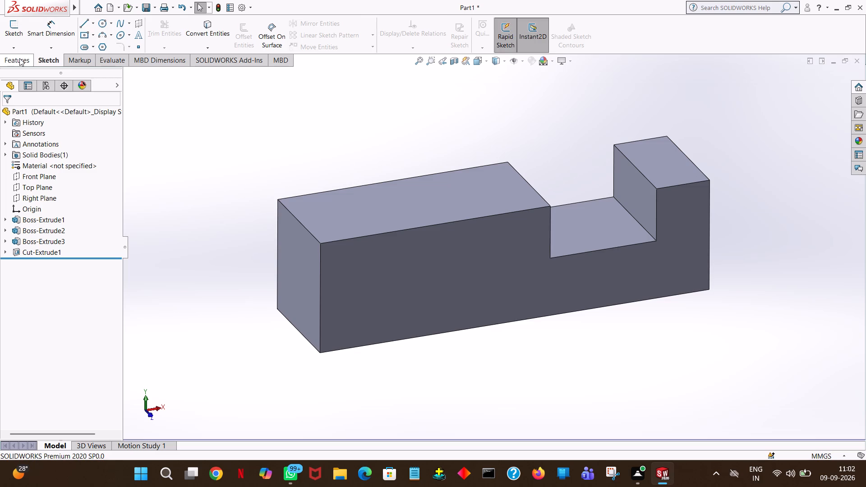
click(151, 22)
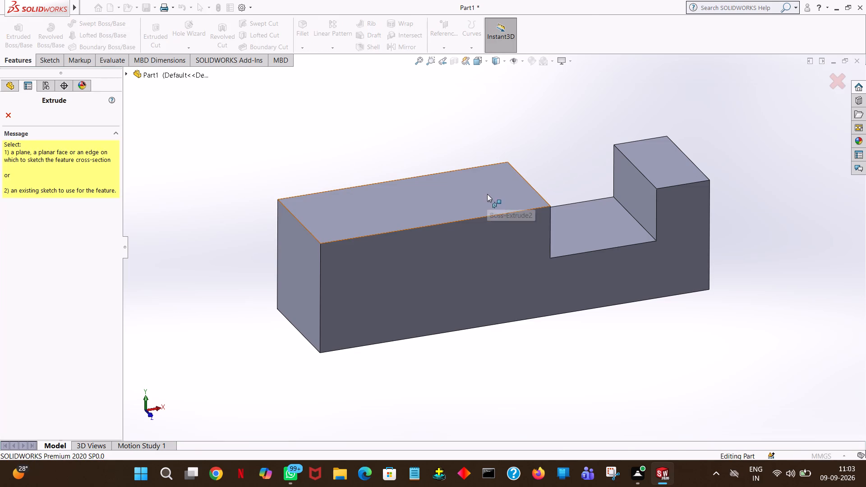
click(487, 194)
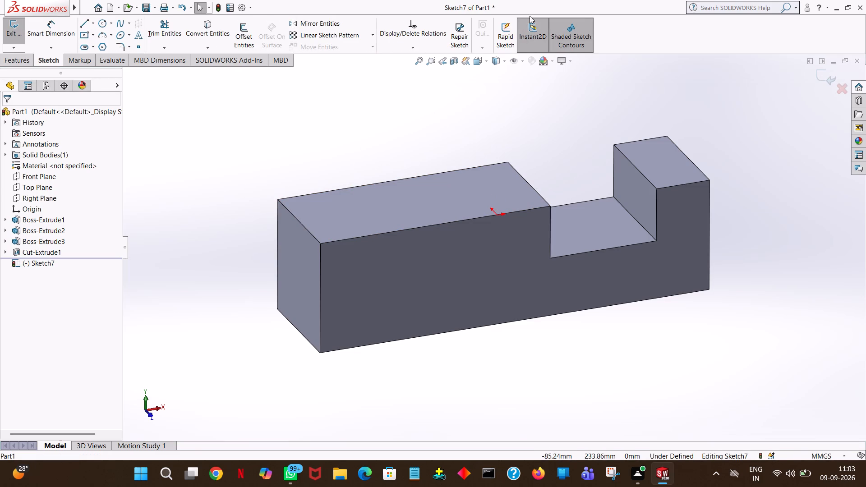
click(487, 61)
click(526, 111)
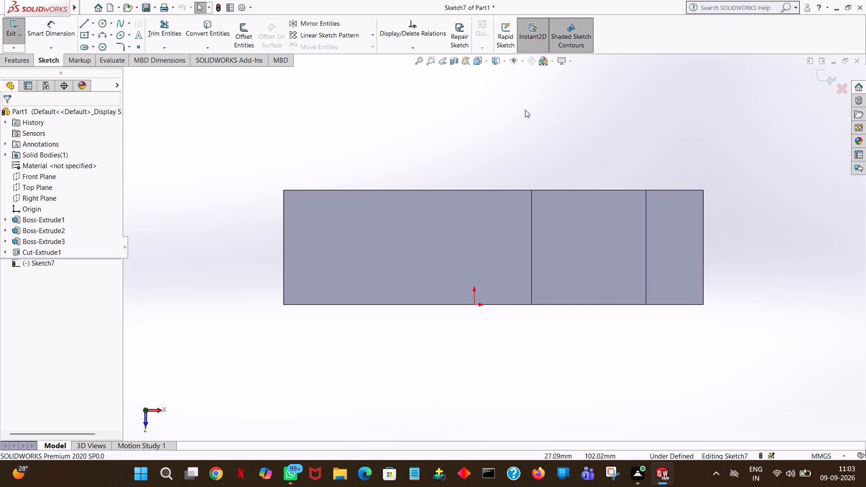
Sketch a closed 30 x 60 mm rectangle from lines, spanning the block's full depth and bordering the pocket's left edge.
click(85, 25)
click(530, 189)
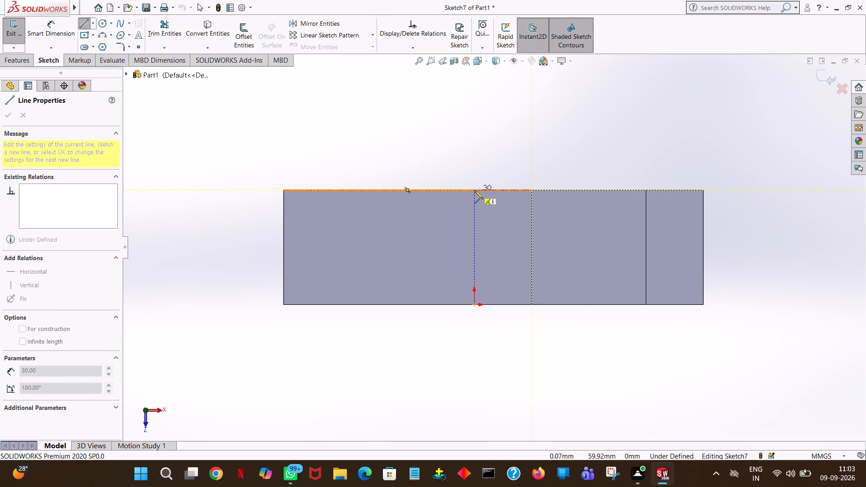
click(474, 190)
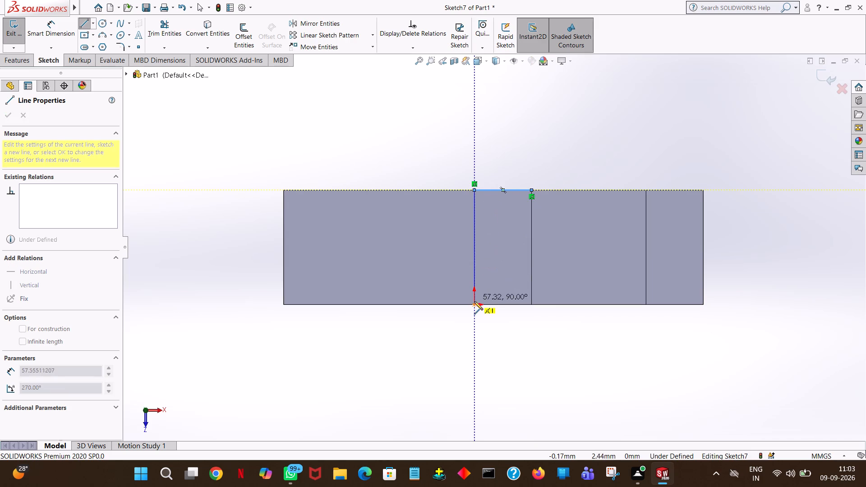
click(474, 305)
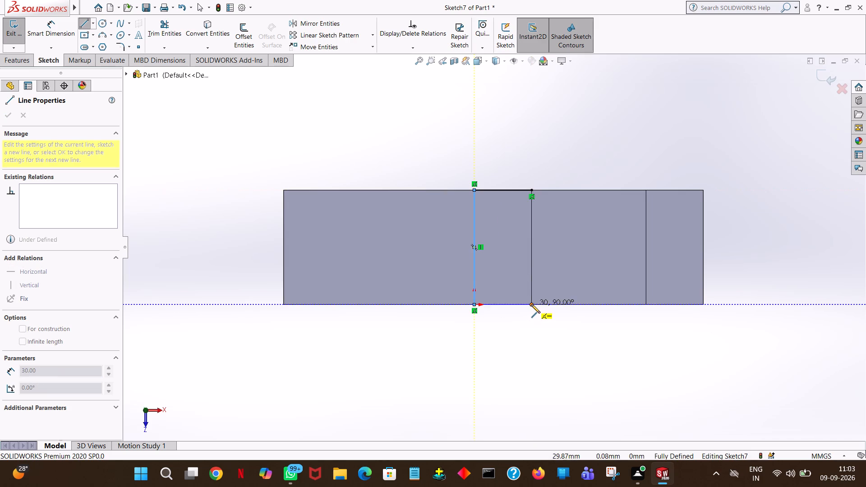
click(532, 304)
click(532, 191)
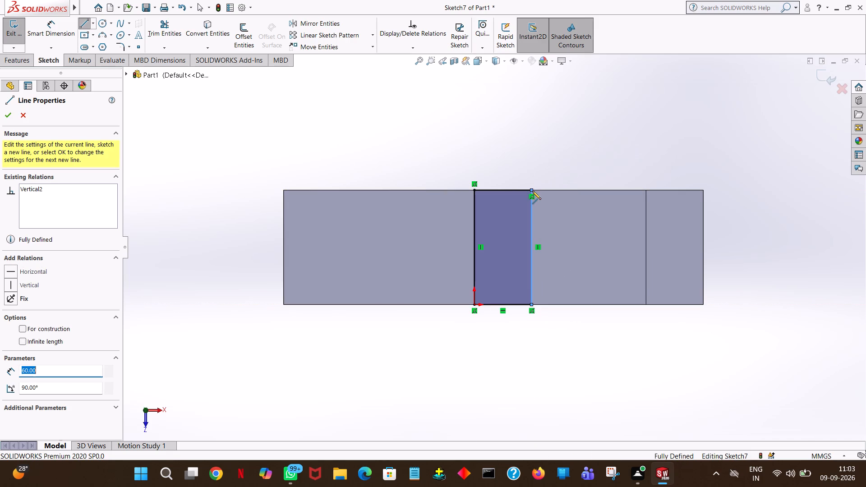
right_click(532, 191)
click(552, 198)
click(570, 161)
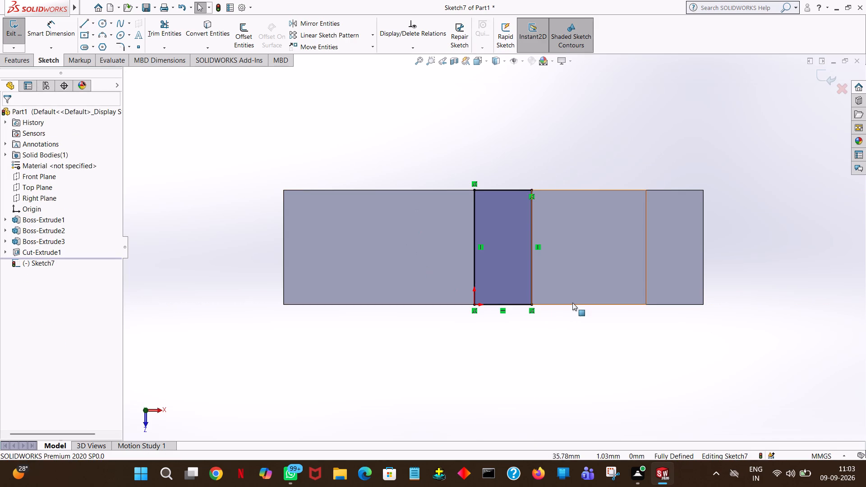
Cut the 30 x 60 mm rectangle blind to a depth of 30 mm, widening the pocket.
middle_drag(558, 360, 568, 163)
click(19, 60)
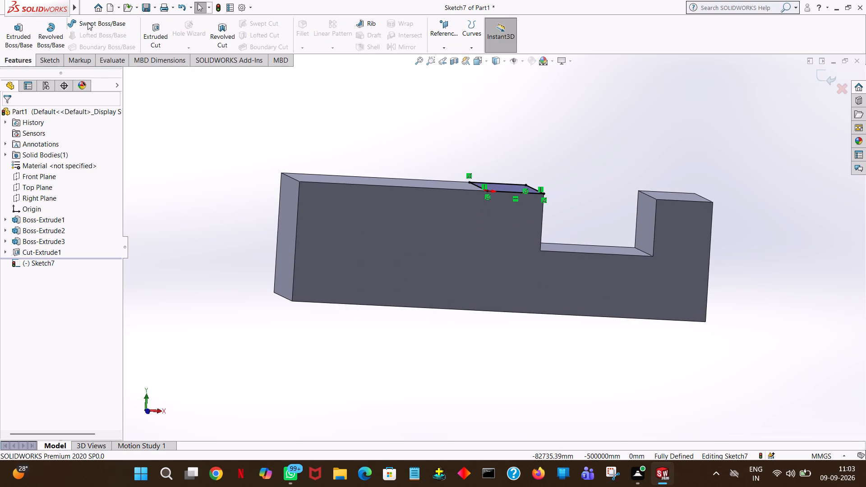
click(147, 34)
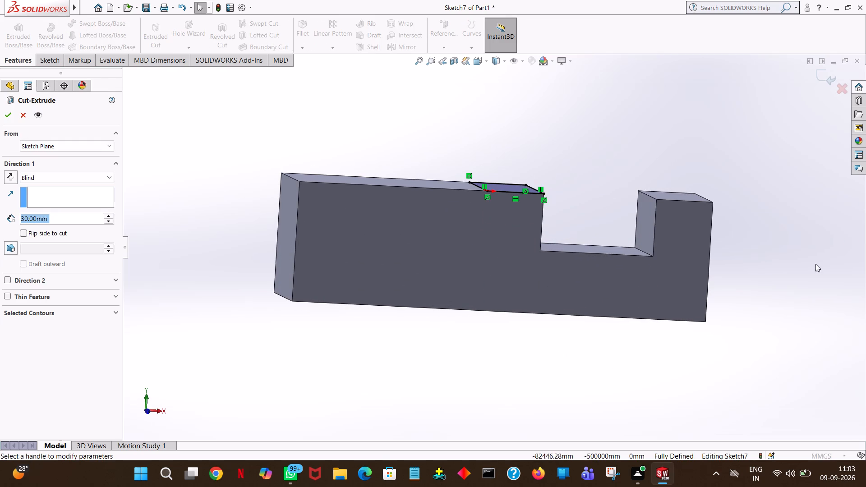
click(5, 114)
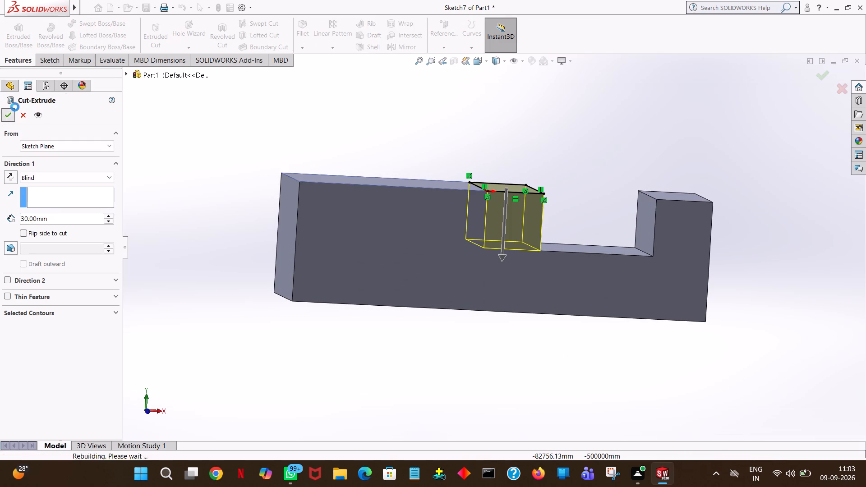
click(632, 117)
middle_drag(676, 91, 653, 88)
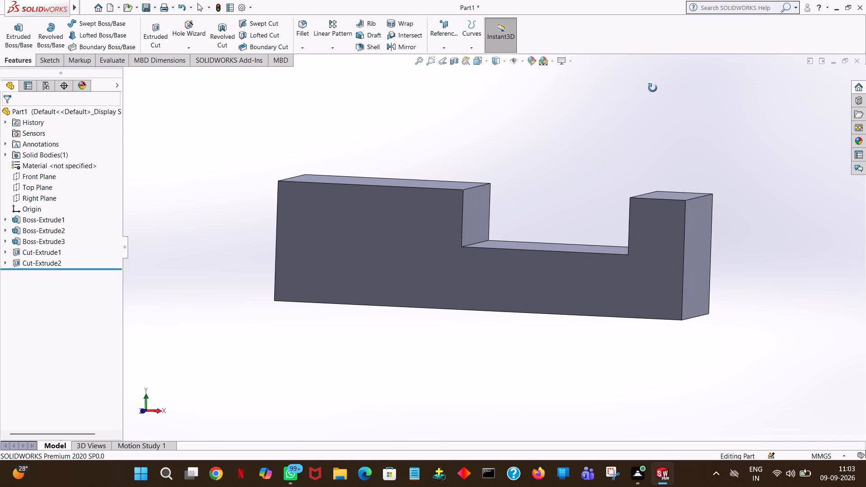
middle_drag(653, 88, 662, 83)
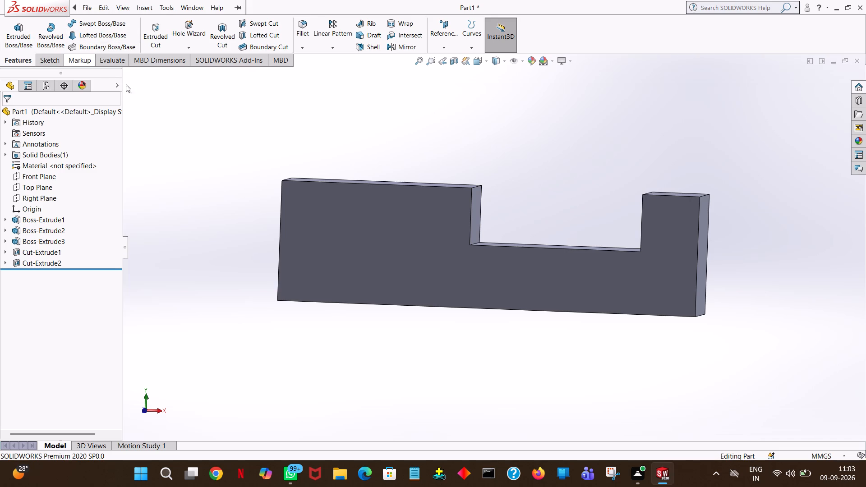
Start an Extruded Cut sketch on the top face of the longer raised section, facing the top view.
click(159, 34)
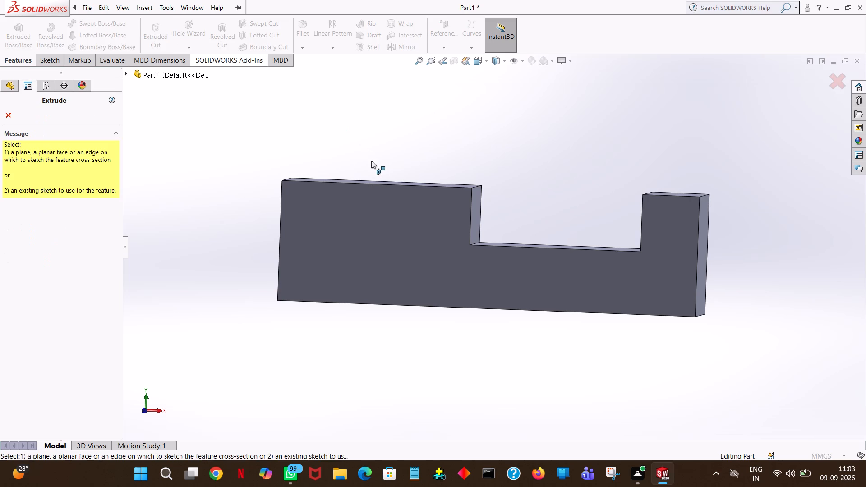
middle_drag(403, 166, 399, 221)
click(400, 180)
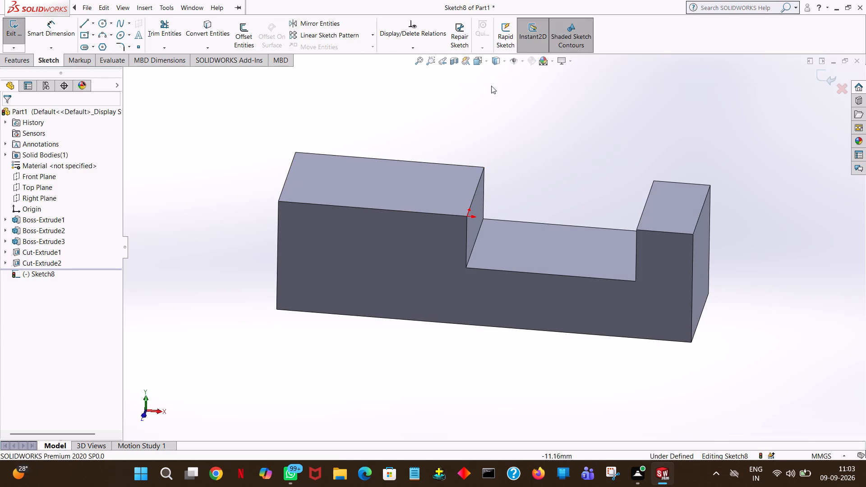
click(489, 62)
click(532, 113)
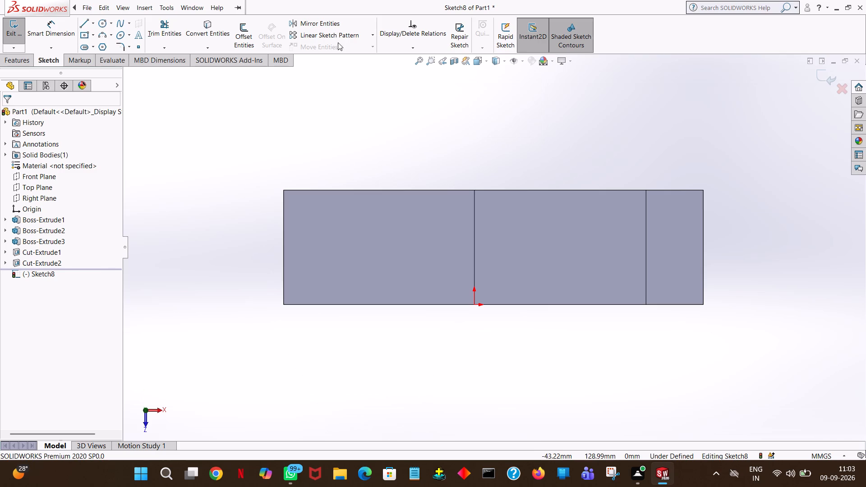
click(374, 118)
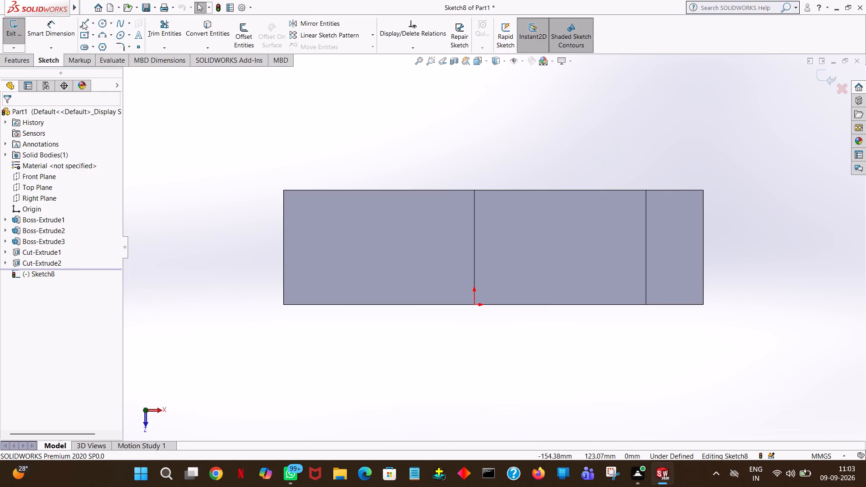
Sketch connected lines from the pocket's left edge: 30 mm along the back edge, 60 mm across the block, and 30 mm back along the front edge.
click(83, 22)
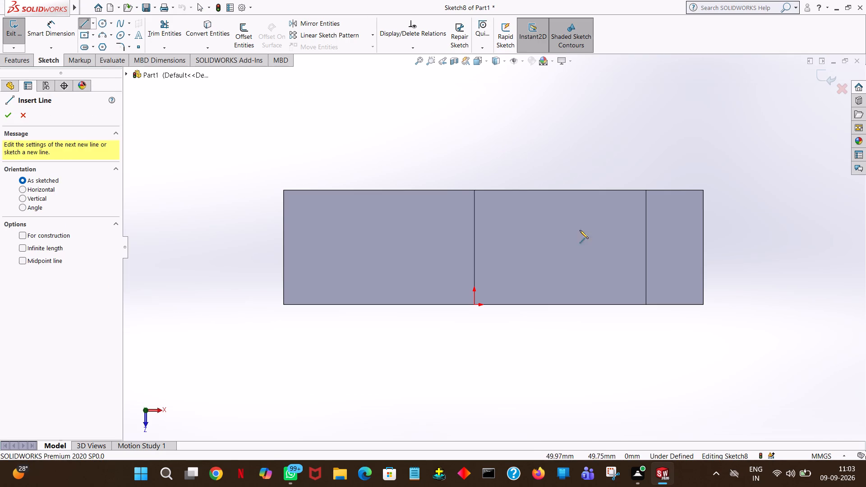
click(473, 189)
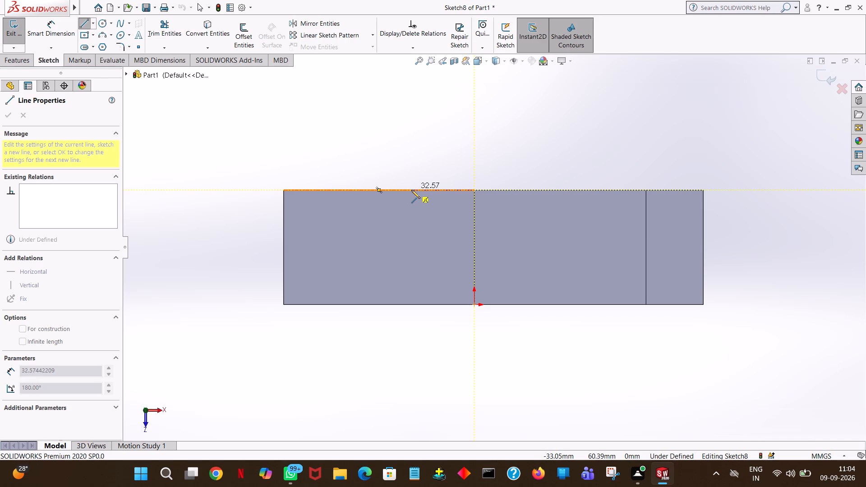
click(411, 190)
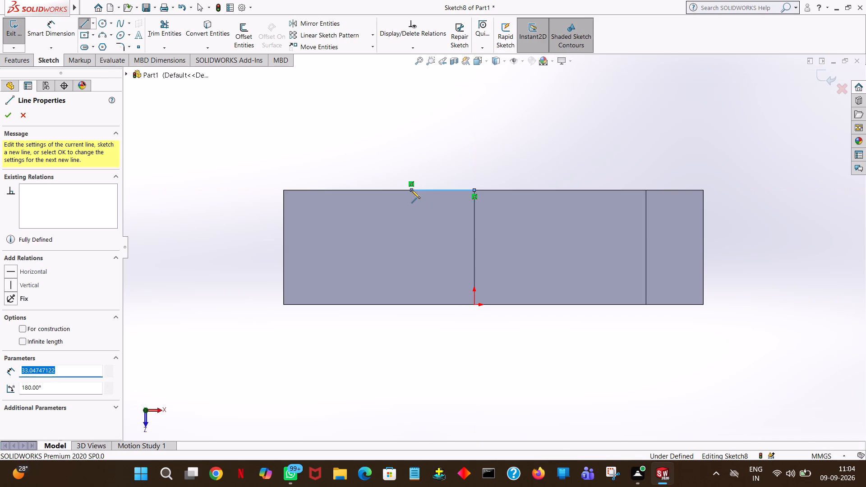
text(30)
key(Return)
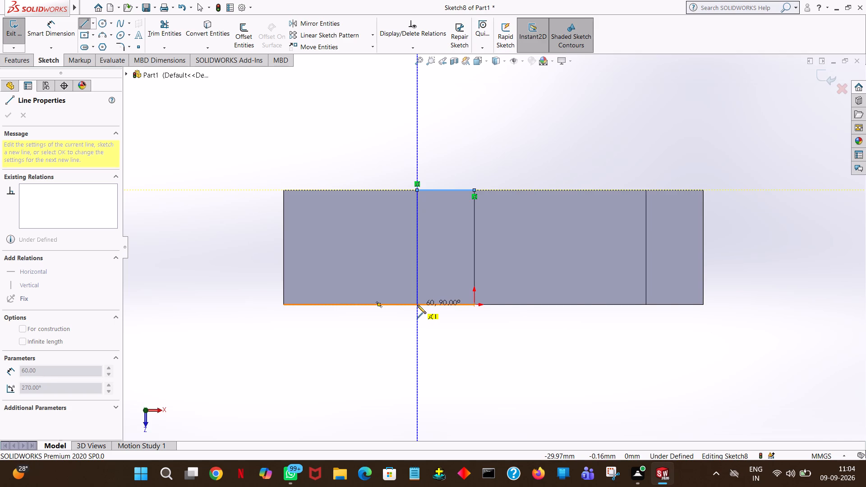
click(417, 304)
click(474, 305)
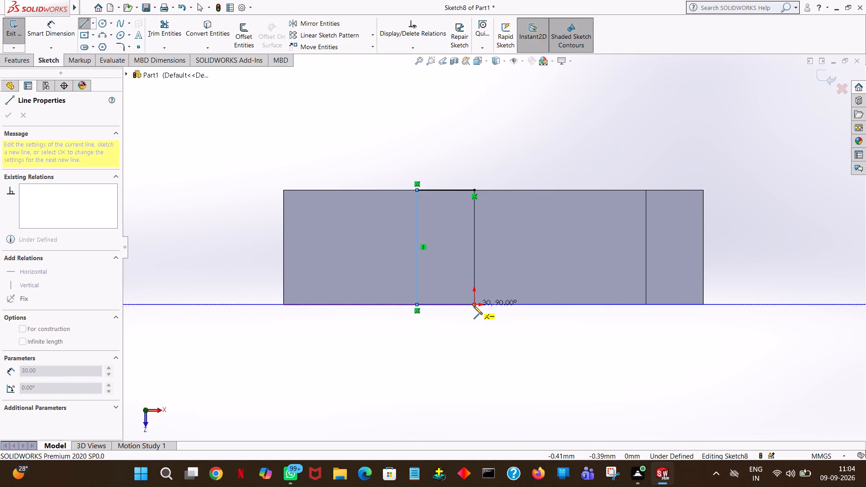
right_click(474, 306)
click(498, 309)
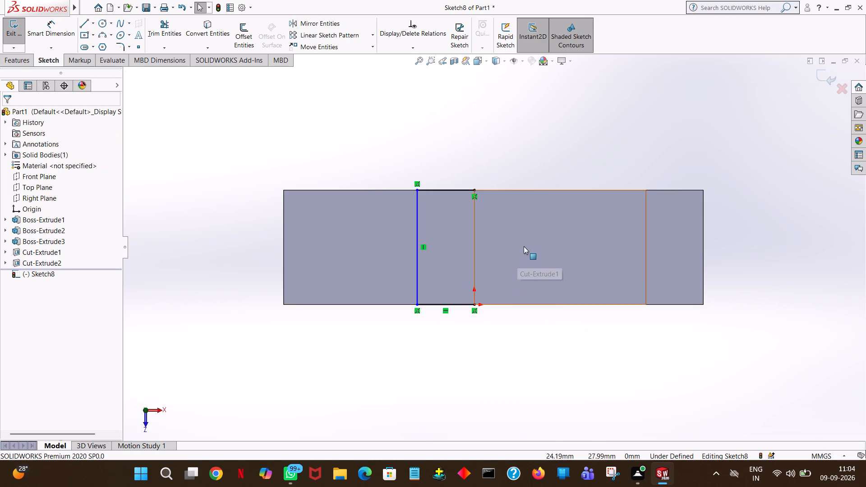
Facing the sketch, add lines left of the 60 mm cross line: 50 mm along the front edge, 60 mm across, and 50 mm back along the rear edge.
middle_drag(525, 247, 526, 202)
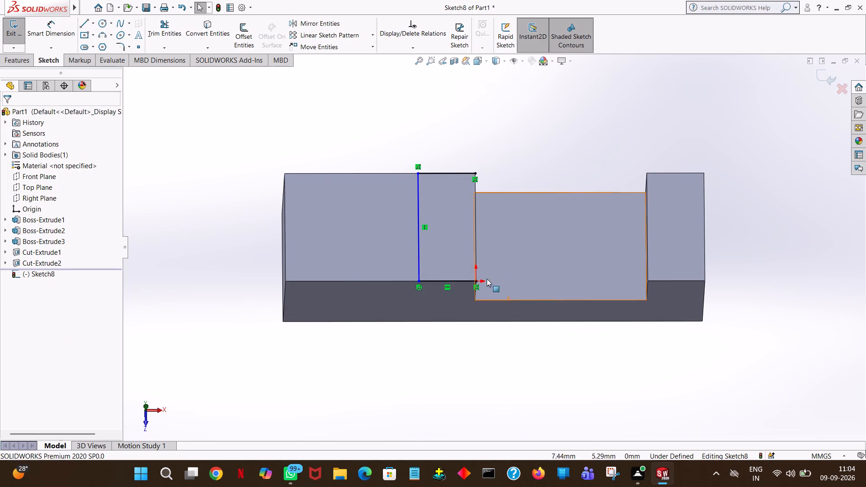
middle_drag(516, 181, 500, 128)
middle_drag(548, 119, 582, 118)
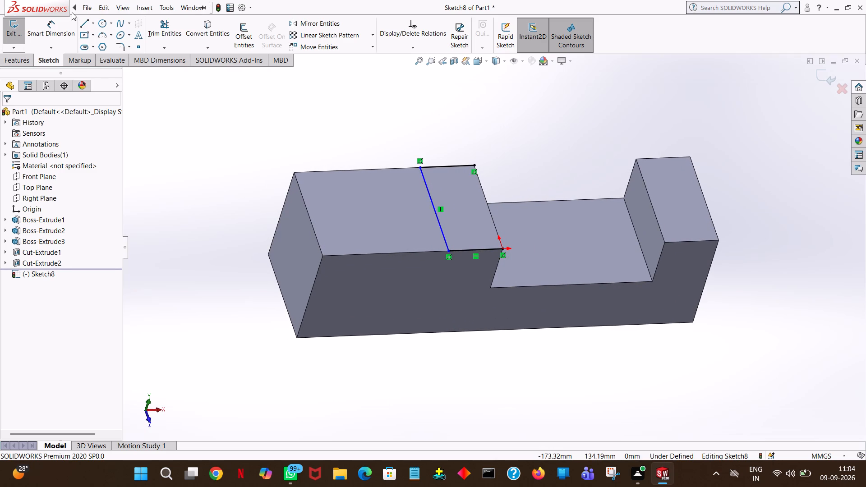
key(space)
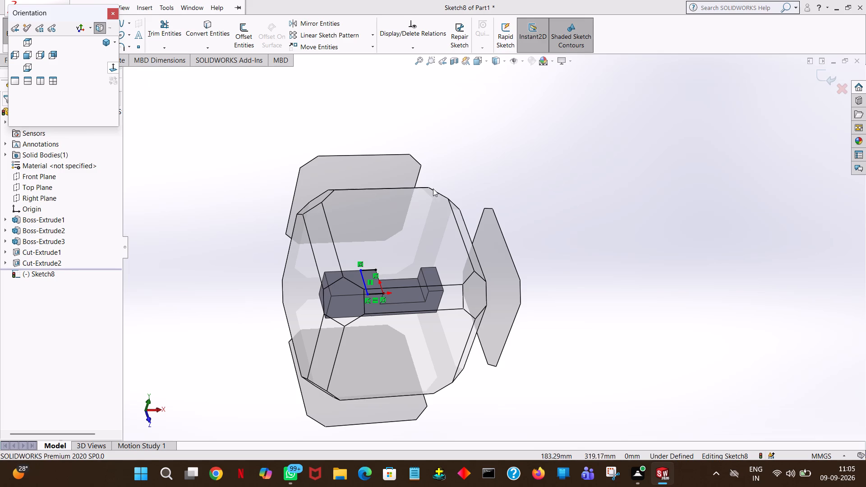
click(114, 69)
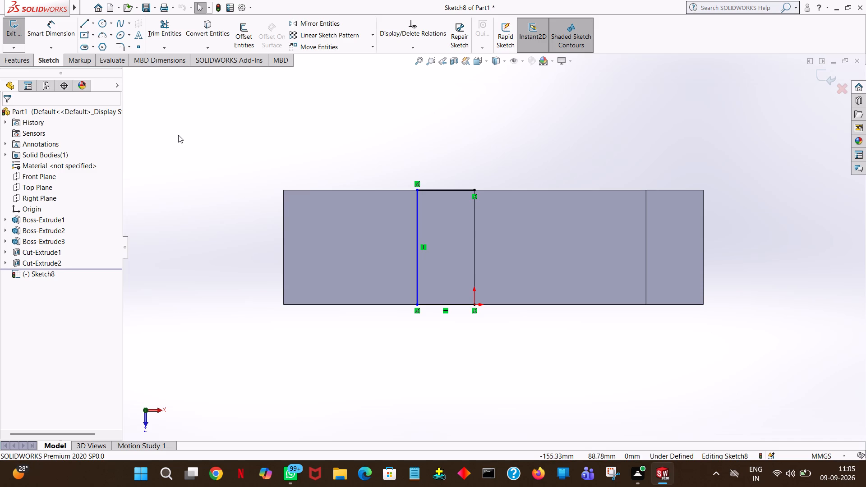
click(83, 26)
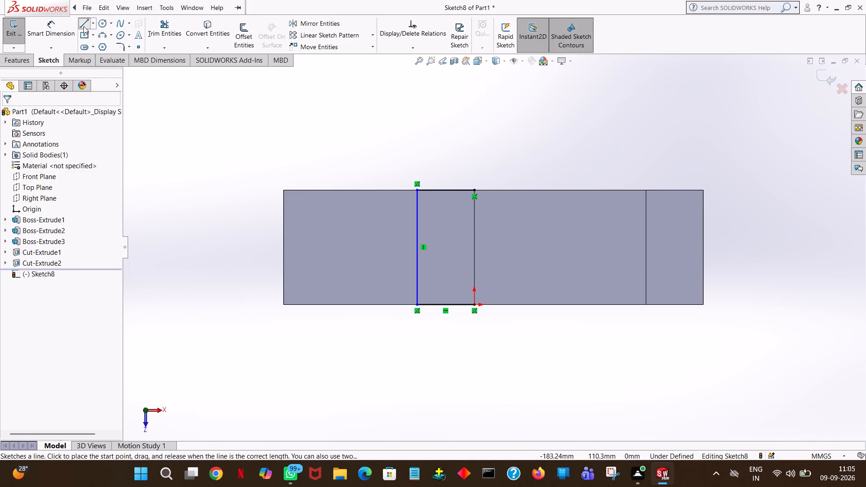
click(416, 305)
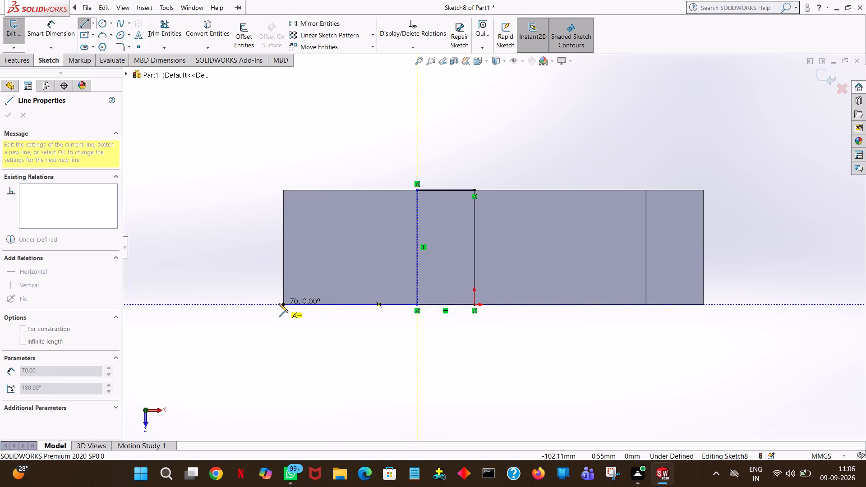
click(322, 305)
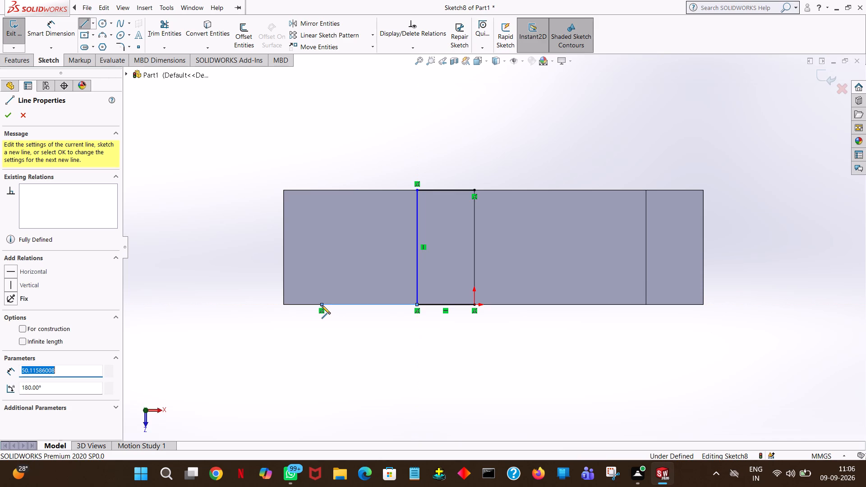
key(2)
key(BackSpace)
text(50)
key(Return)
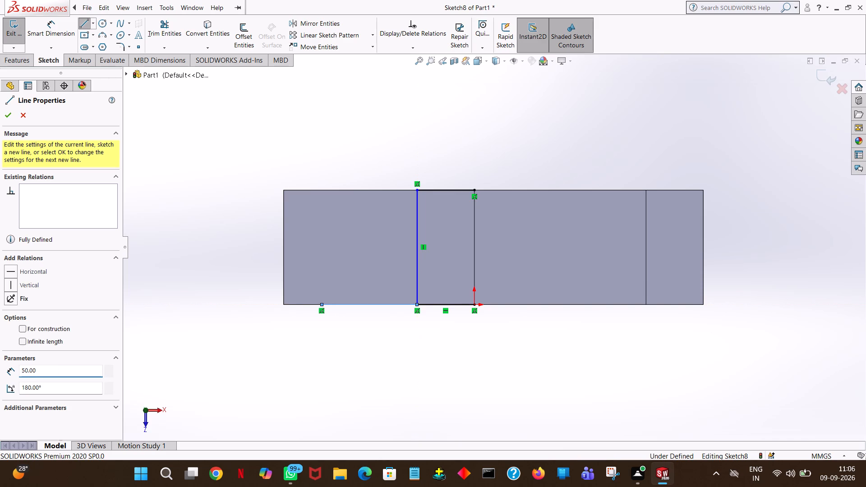
click(321, 189)
click(416, 189)
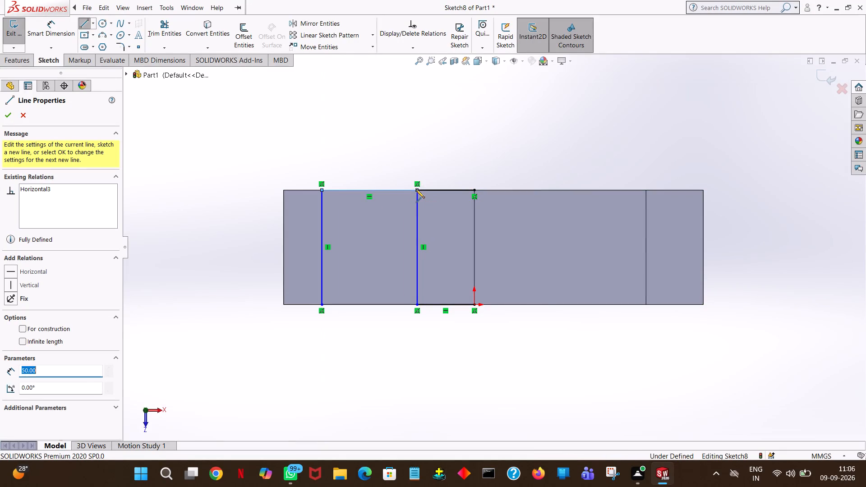
right_click(416, 189)
click(446, 198)
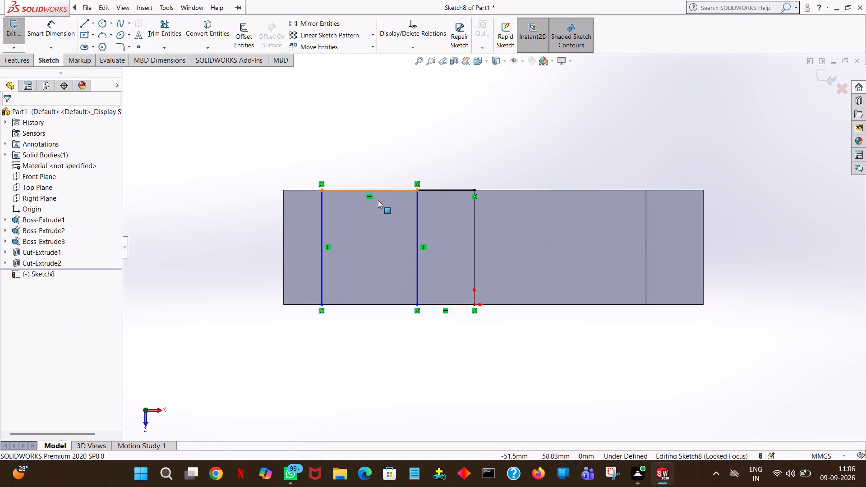
Draw 50 mm lines along the back and front edges between the two cross lines to close the rectangle.
click(88, 24)
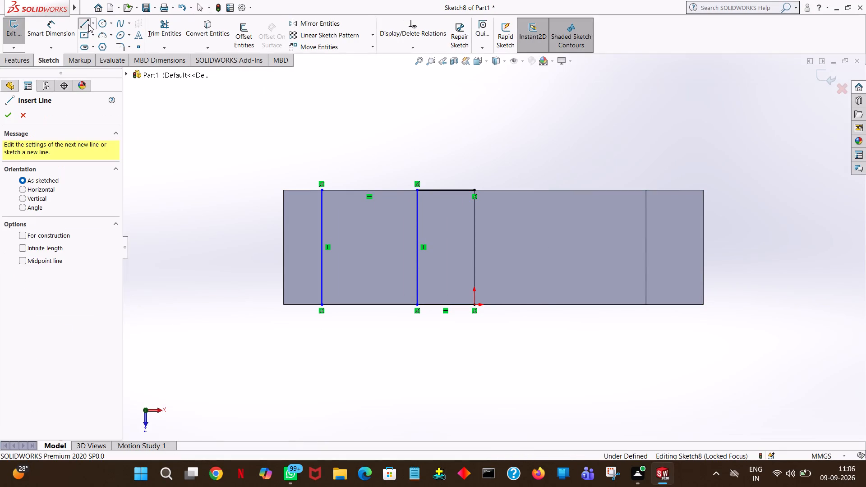
click(321, 191)
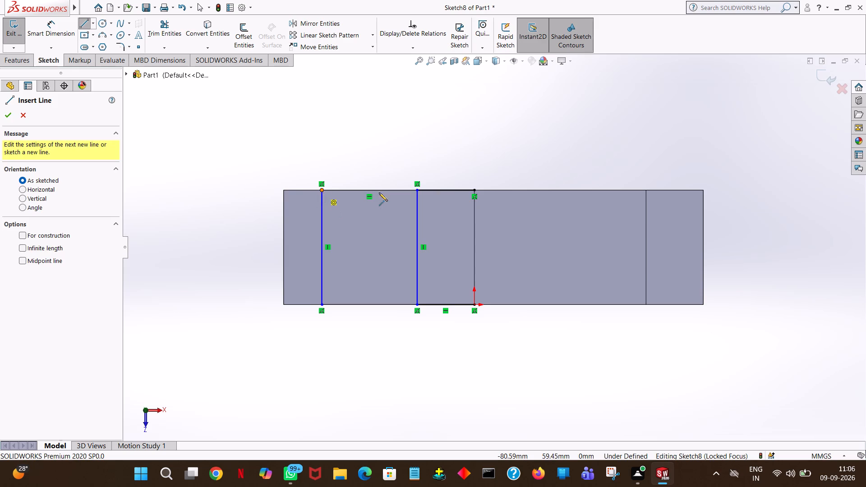
click(417, 189)
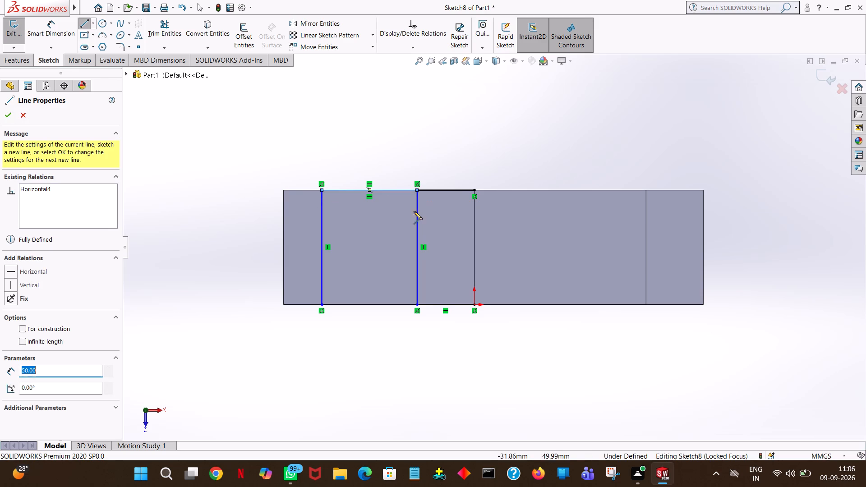
right_click(406, 258)
click(426, 270)
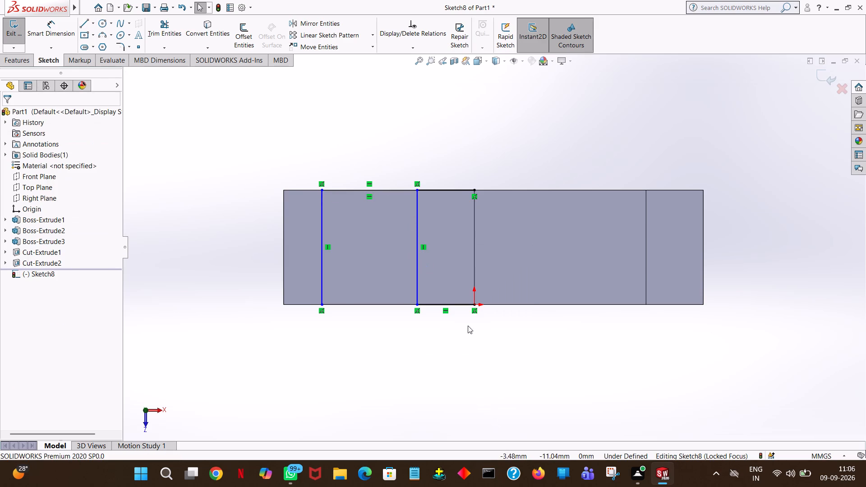
middle_drag(452, 354, 451, 225)
middle_drag(451, 248, 456, 273)
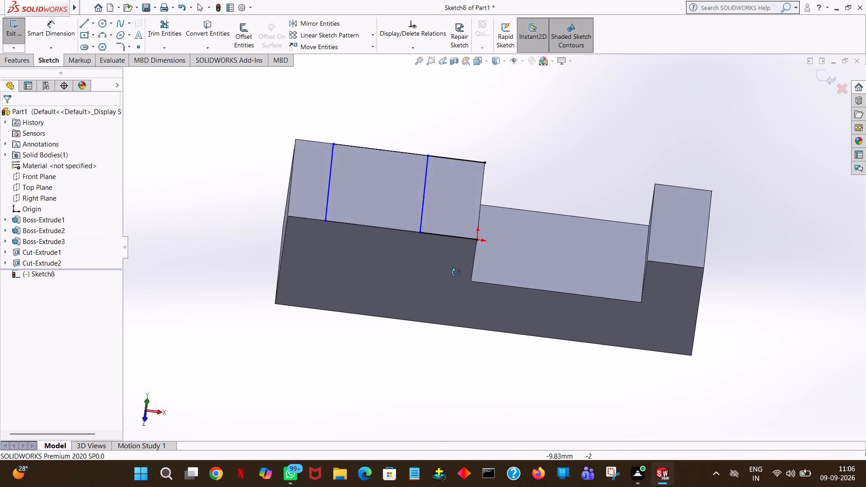
middle_drag(456, 273, 459, 358)
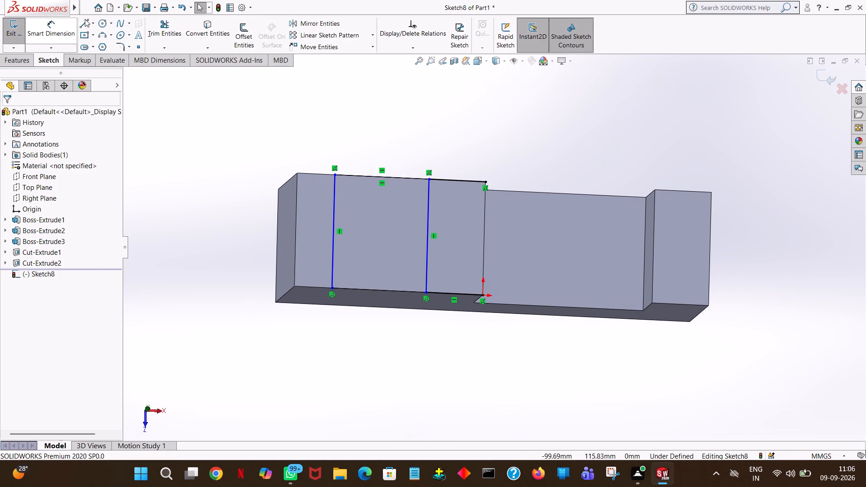
click(85, 20)
click(333, 288)
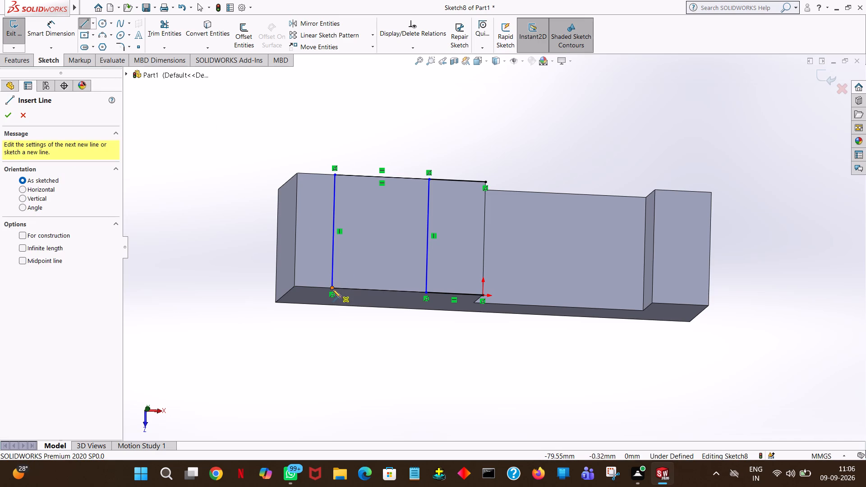
click(426, 294)
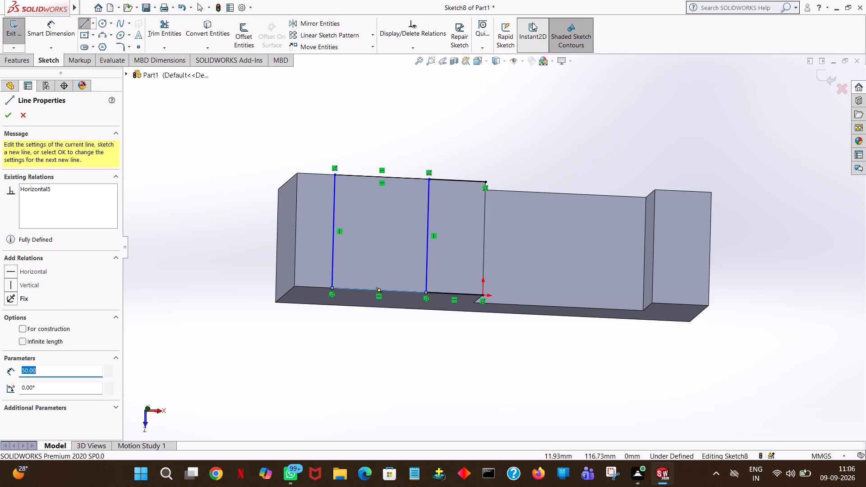
click(515, 97)
right_click(515, 97)
click(542, 108)
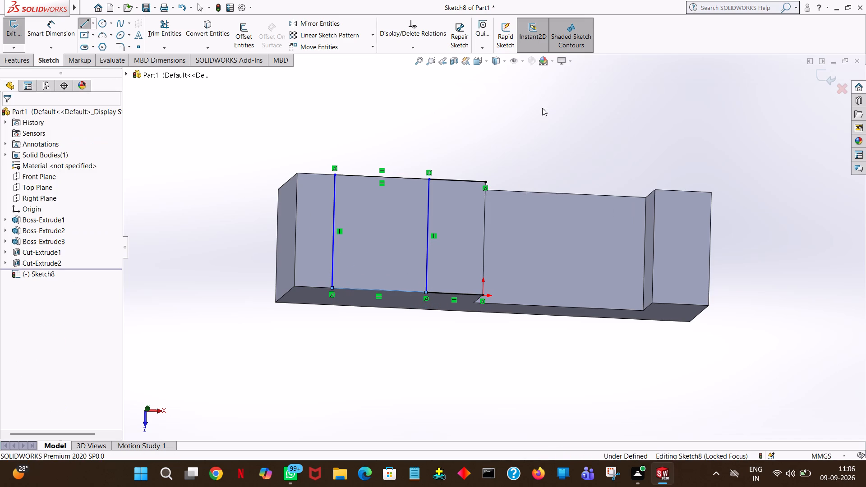
Trim away the two 30 mm lines next to the pocket, leaving only the 50 x 60 mm rectangle.
middle_drag(548, 134, 534, 157)
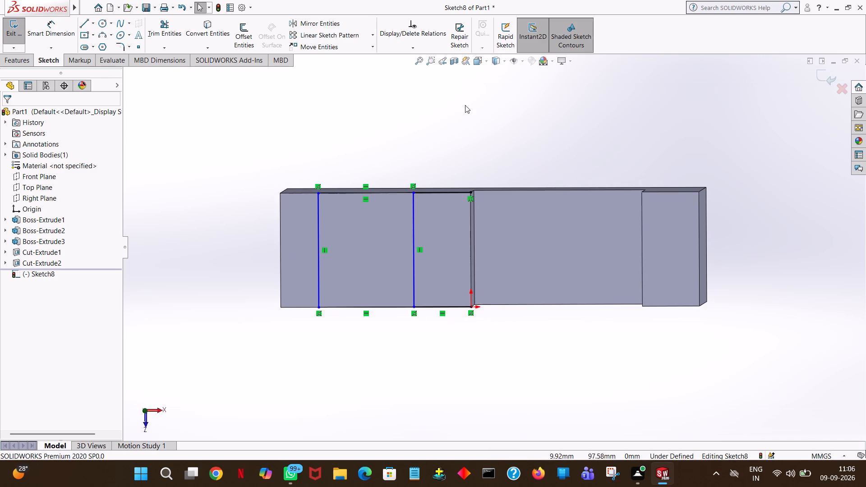
click(170, 43)
click(438, 193)
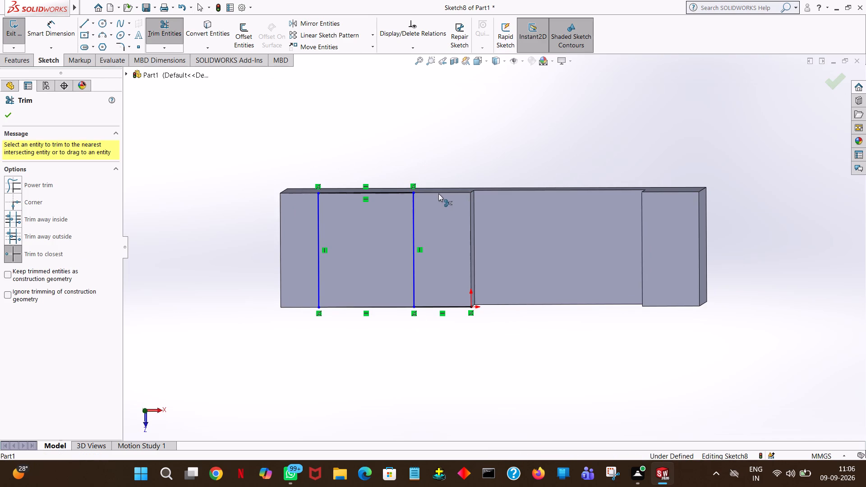
click(441, 307)
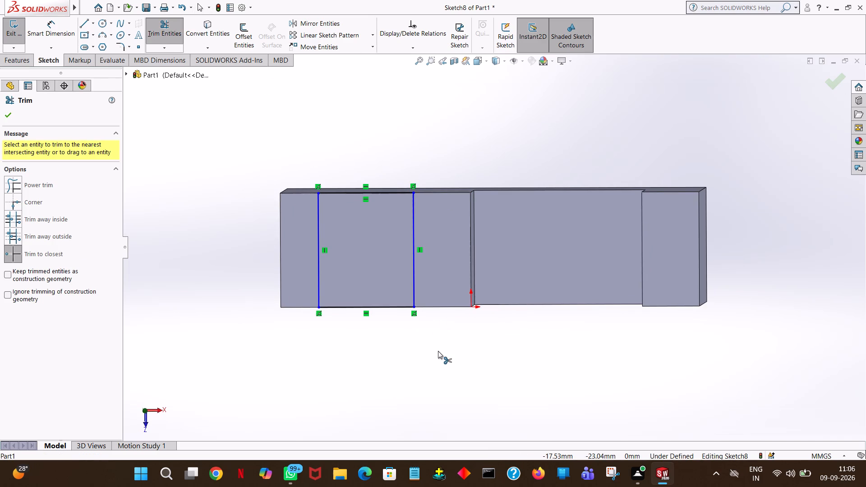
middle_drag(438, 349, 442, 334)
middle_drag(444, 354, 444, 423)
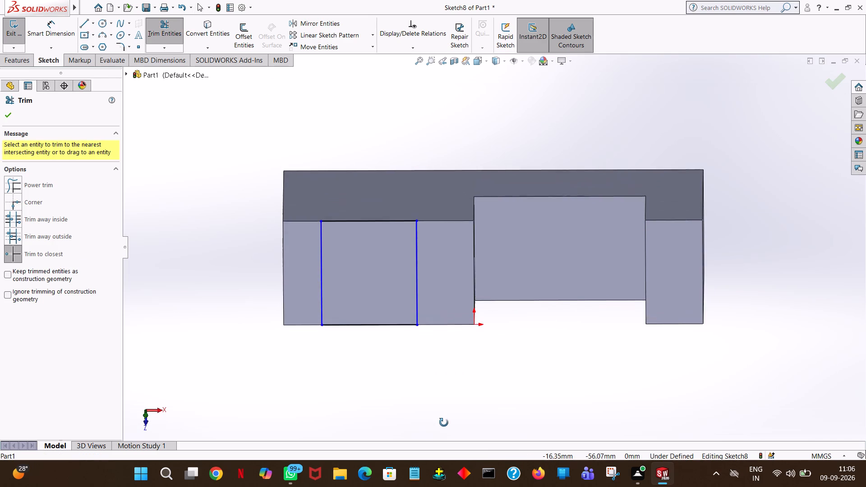
middle_drag(444, 423, 476, 115)
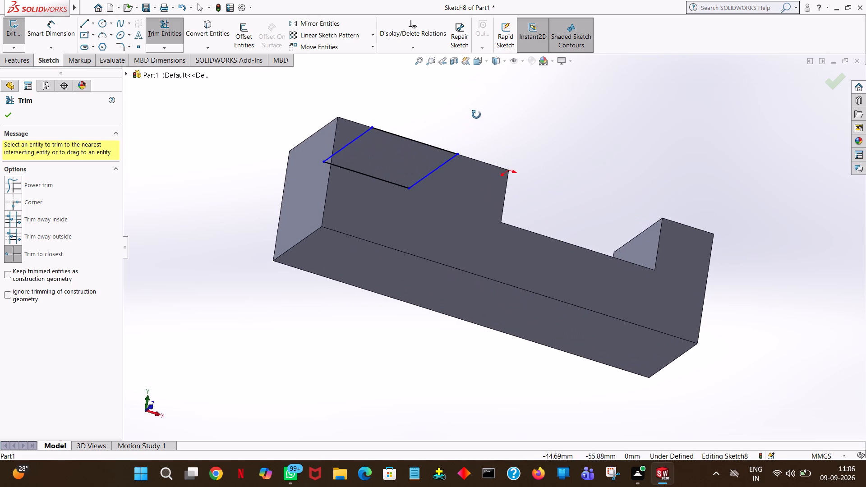
middle_drag(476, 115, 455, 309)
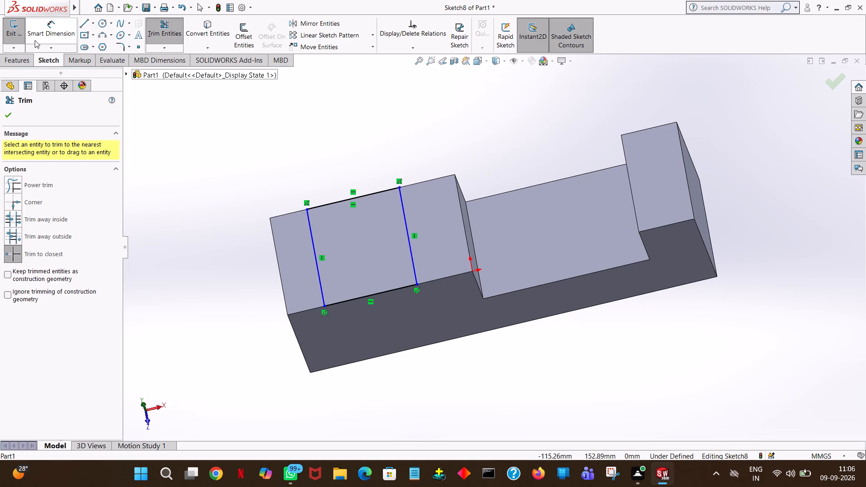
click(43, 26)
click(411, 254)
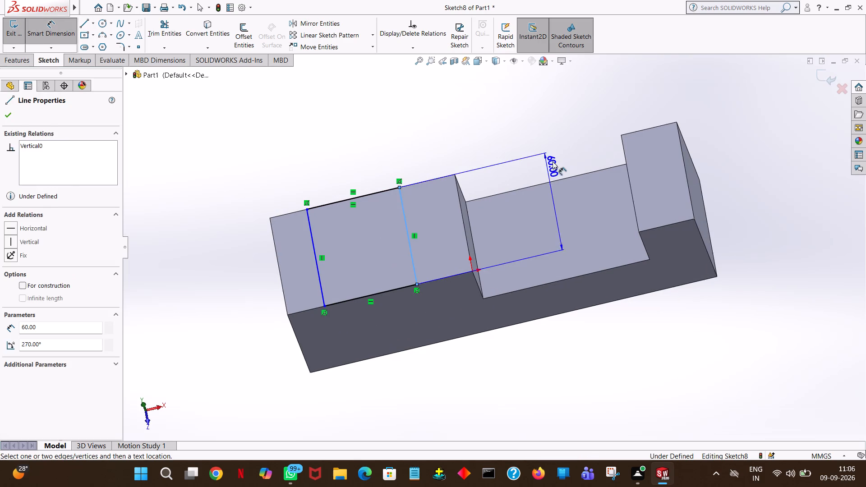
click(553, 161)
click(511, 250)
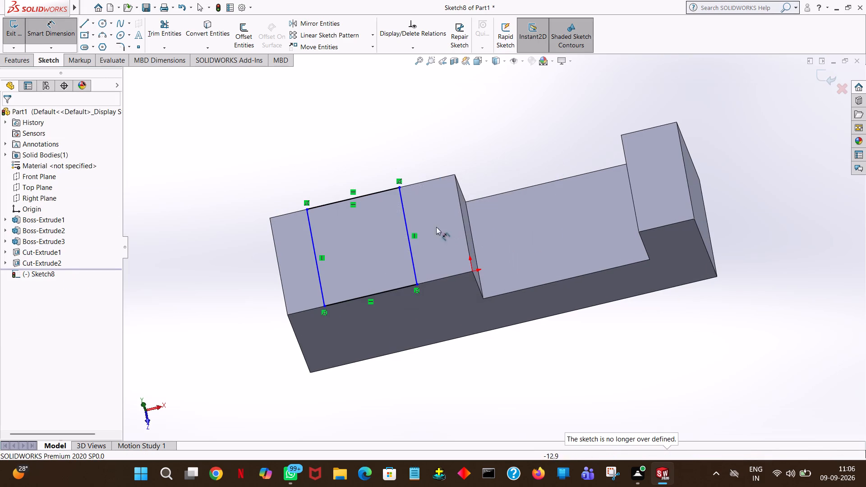
Dimension the rectangle's cross line nearest the pocket at 30 mm from the origin at the pocket's edge.
click(405, 218)
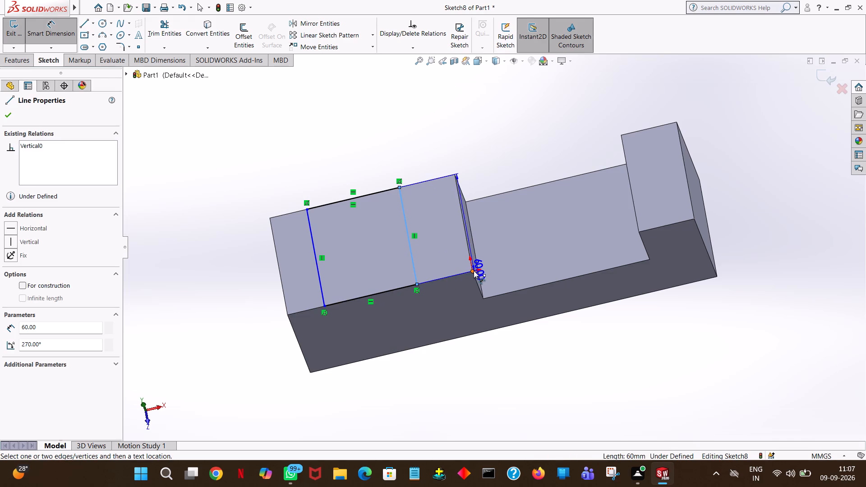
click(473, 271)
click(488, 331)
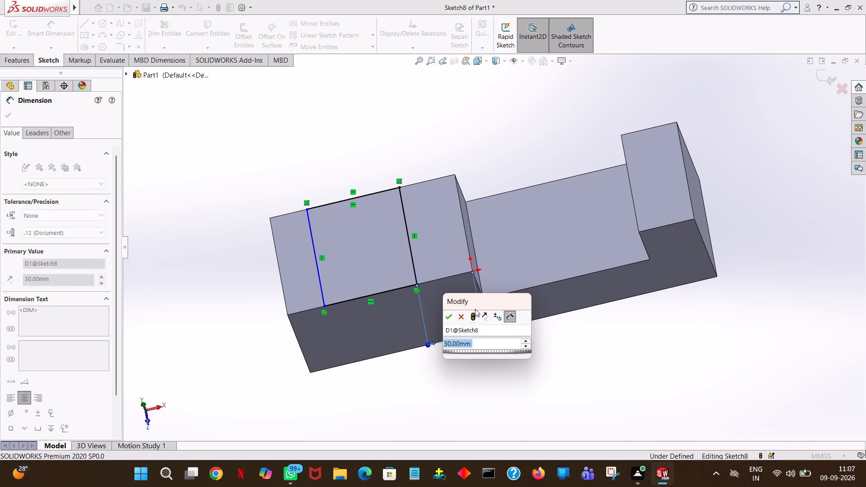
click(450, 316)
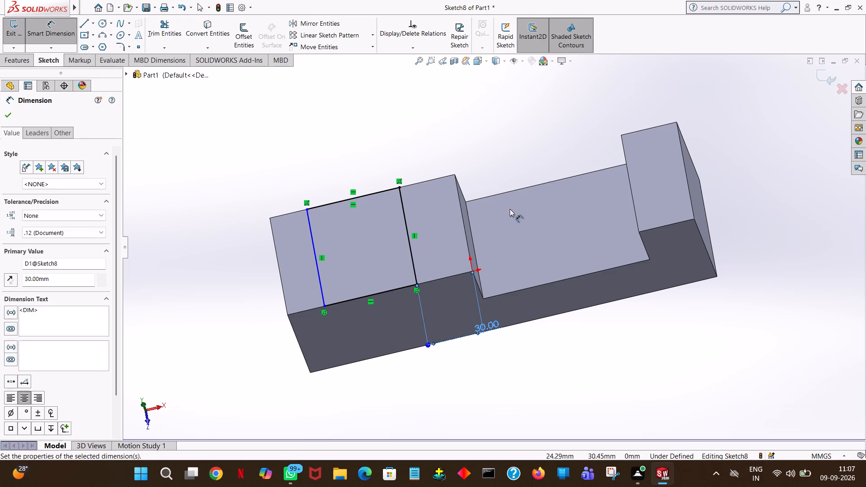
click(522, 164)
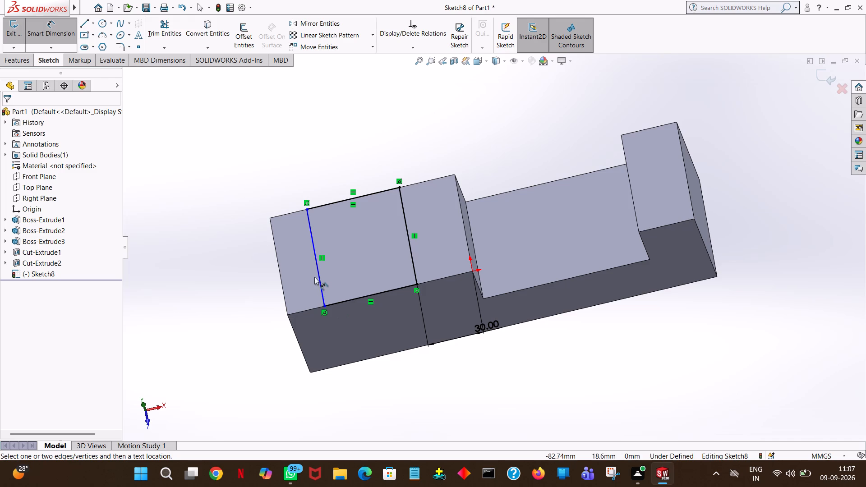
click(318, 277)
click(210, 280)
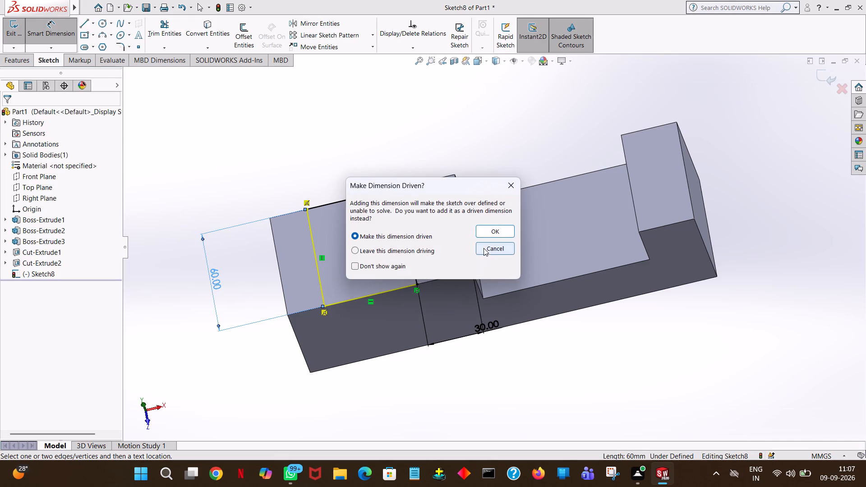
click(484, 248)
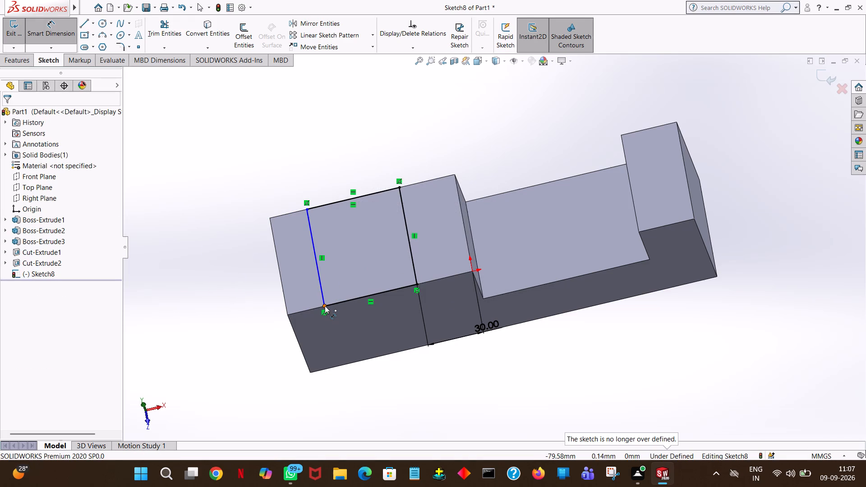
Dimension the rectangle's far cross line at 80 mm from the origin at the pocket's edge.
click(319, 281)
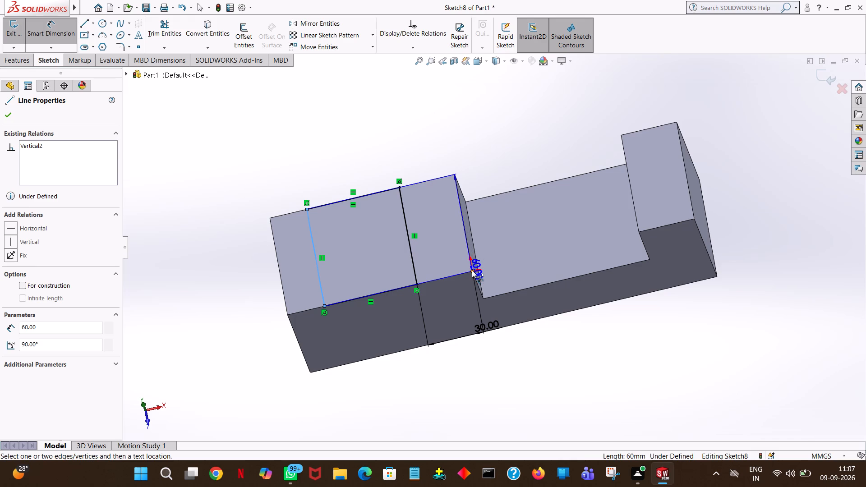
click(472, 270)
click(450, 94)
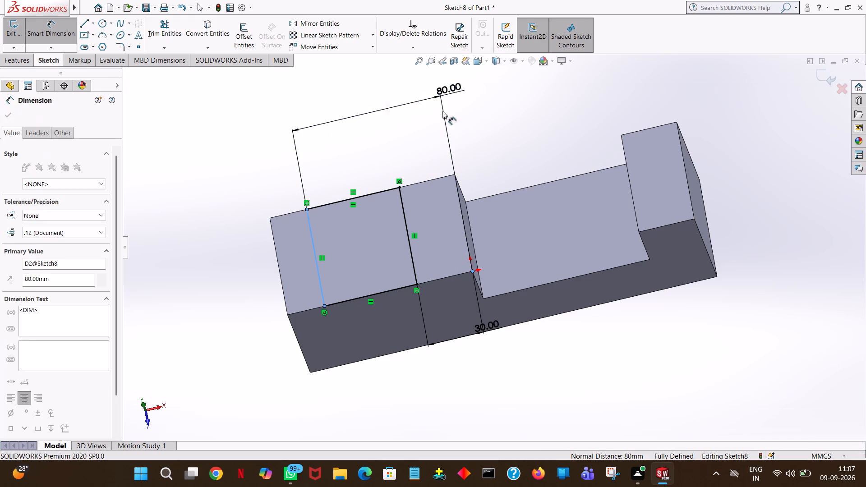
click(411, 82)
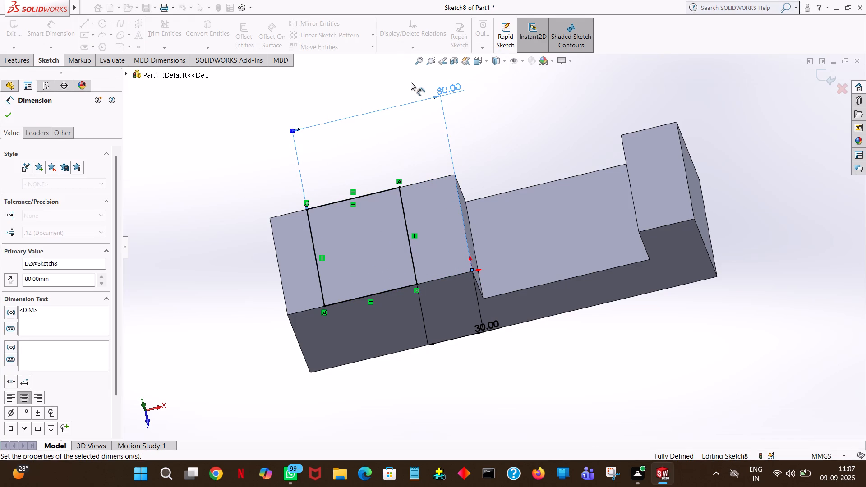
click(791, 213)
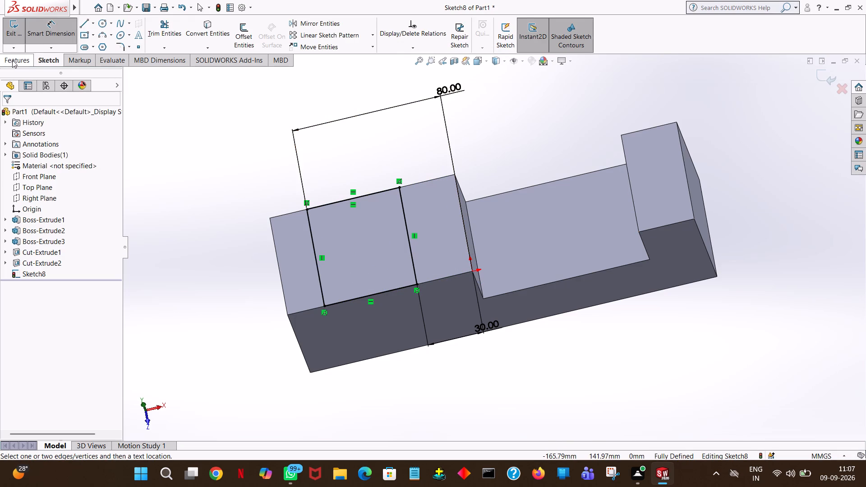
Start an Extruded Cut with the 50 x 60 mm rectangle's region as its contour.
click(12, 62)
click(145, 36)
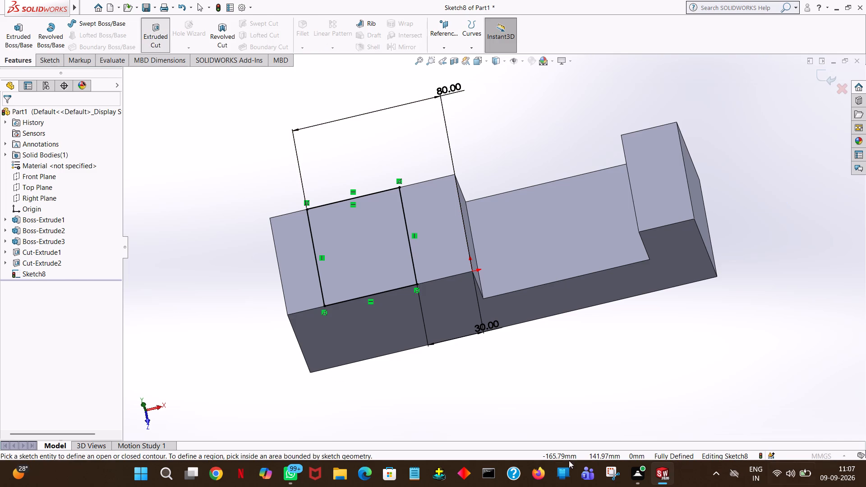
middle_drag(545, 340, 537, 245)
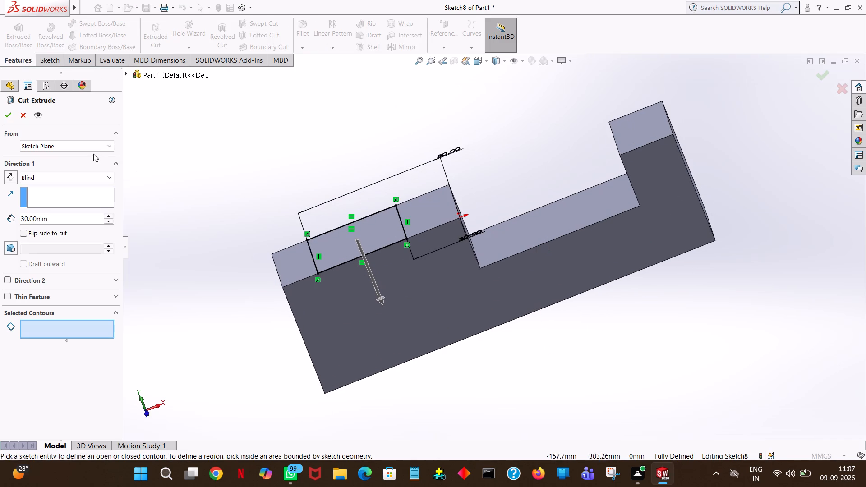
click(370, 231)
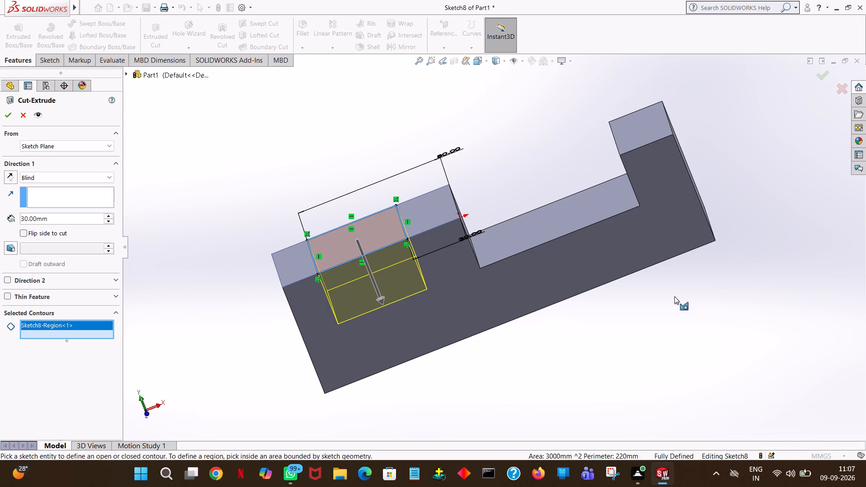
middle_drag(507, 212, 512, 140)
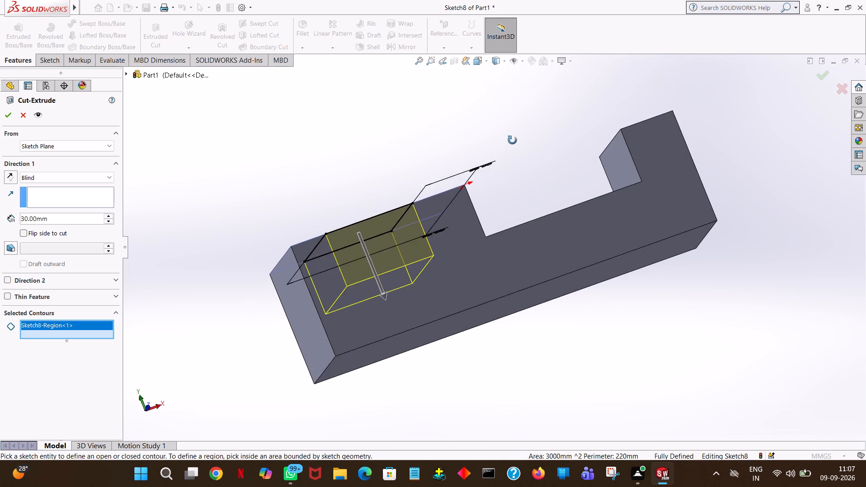
middle_drag(512, 140, 513, 166)
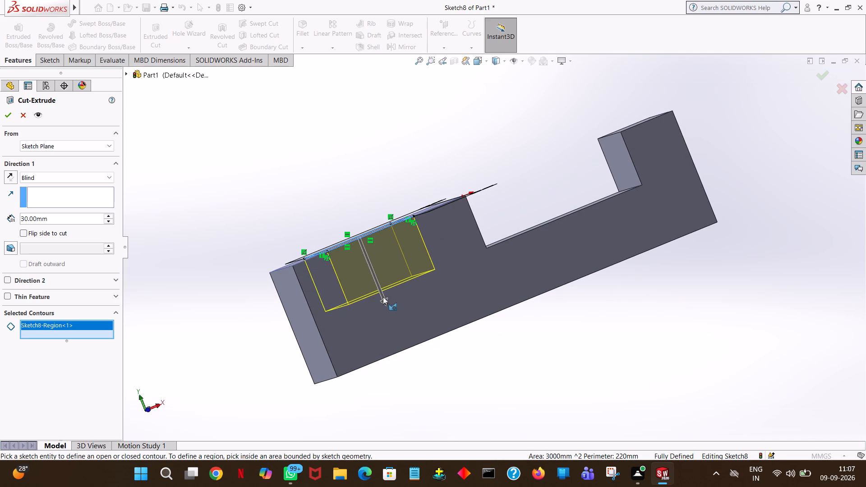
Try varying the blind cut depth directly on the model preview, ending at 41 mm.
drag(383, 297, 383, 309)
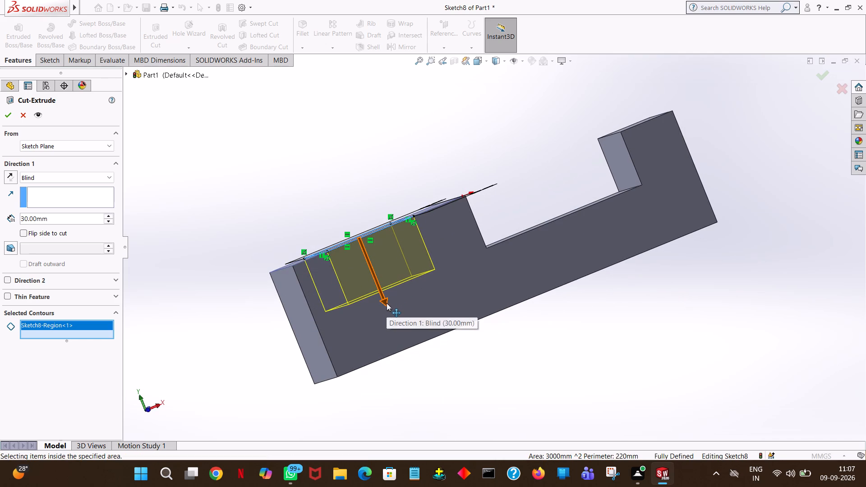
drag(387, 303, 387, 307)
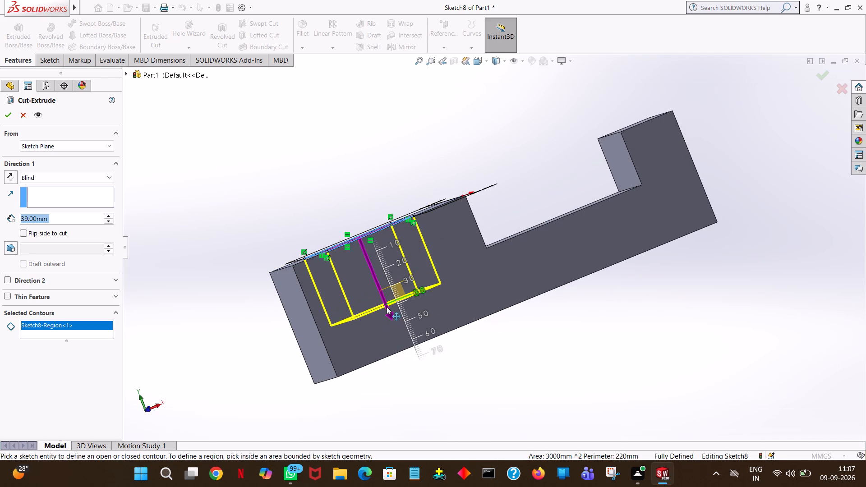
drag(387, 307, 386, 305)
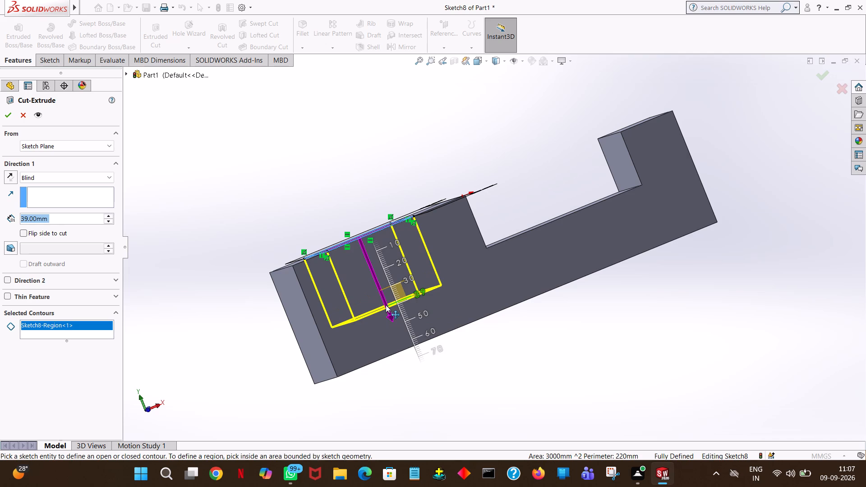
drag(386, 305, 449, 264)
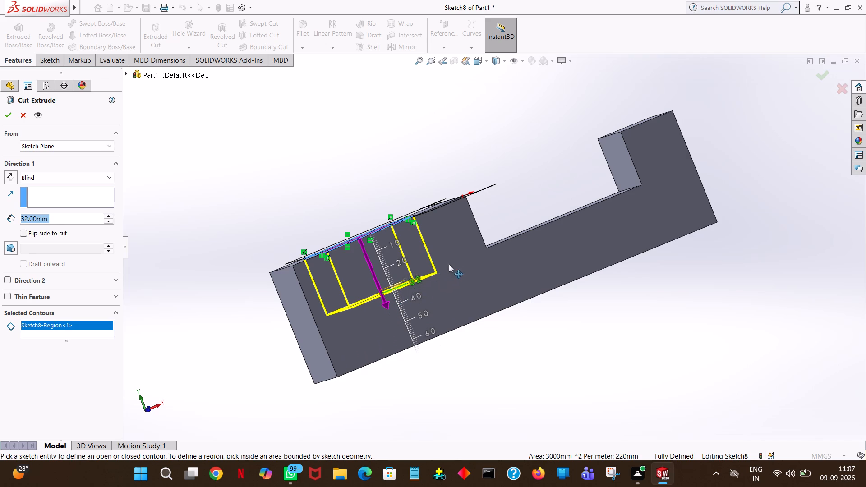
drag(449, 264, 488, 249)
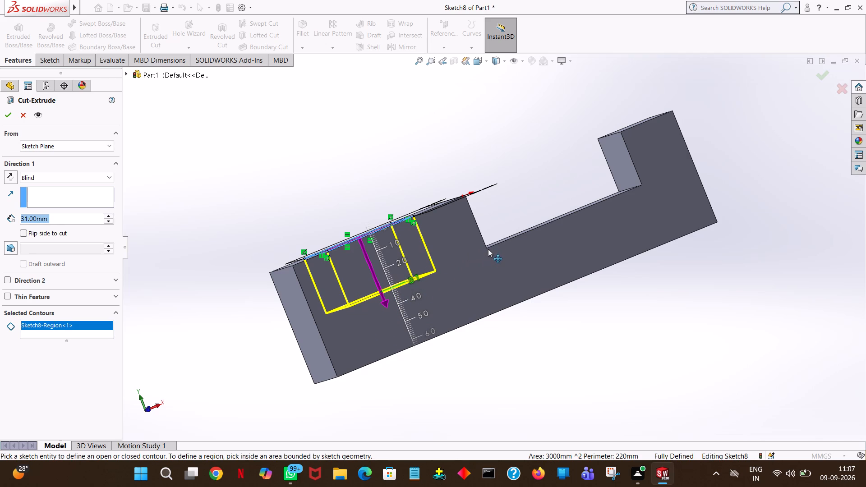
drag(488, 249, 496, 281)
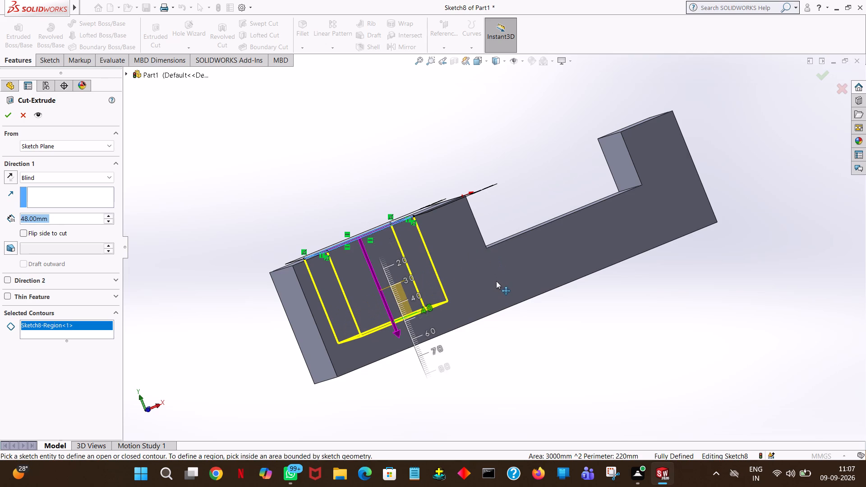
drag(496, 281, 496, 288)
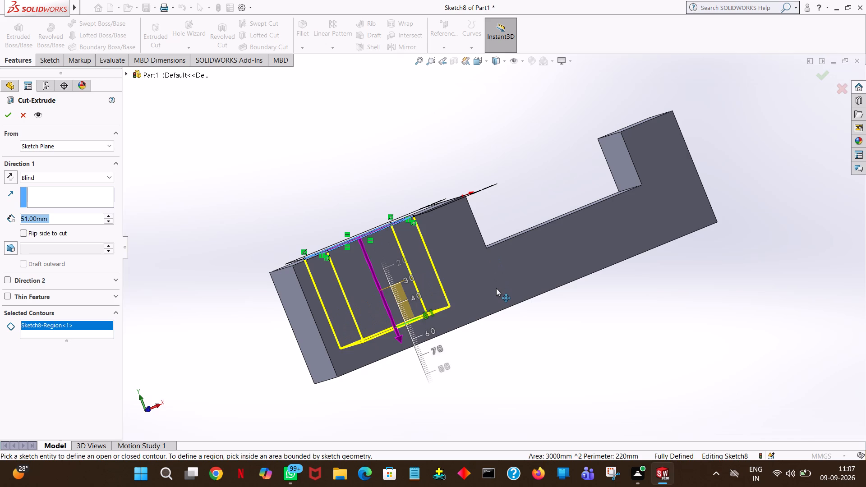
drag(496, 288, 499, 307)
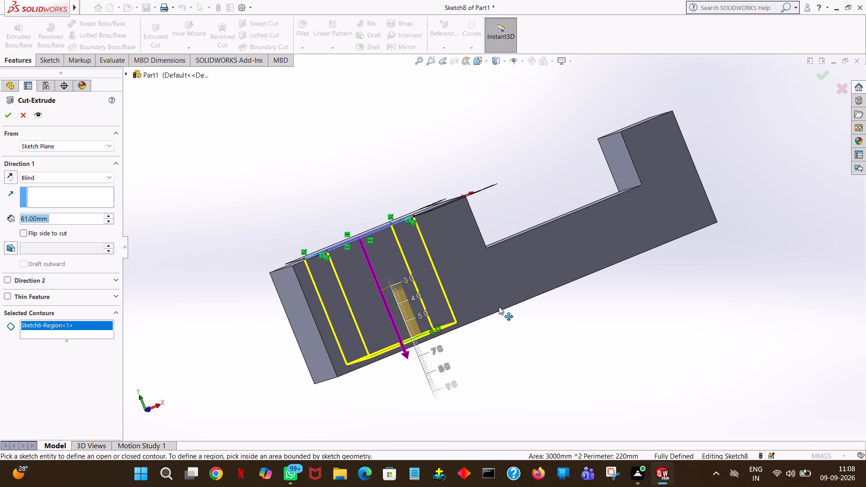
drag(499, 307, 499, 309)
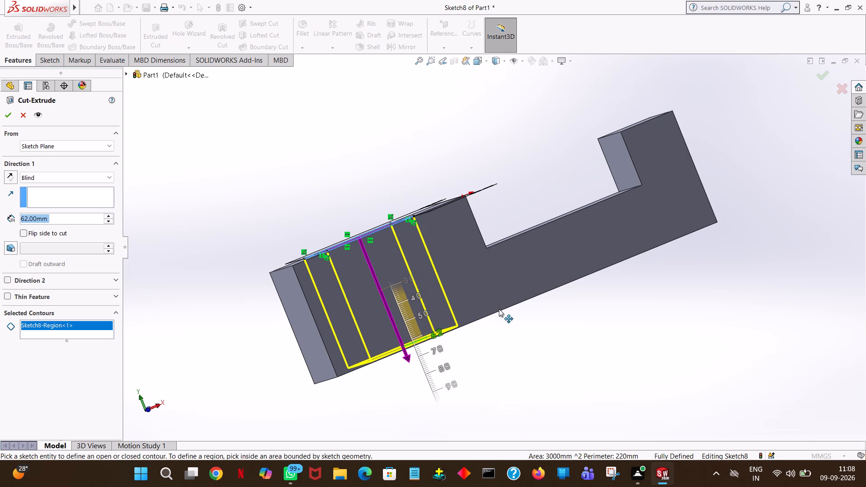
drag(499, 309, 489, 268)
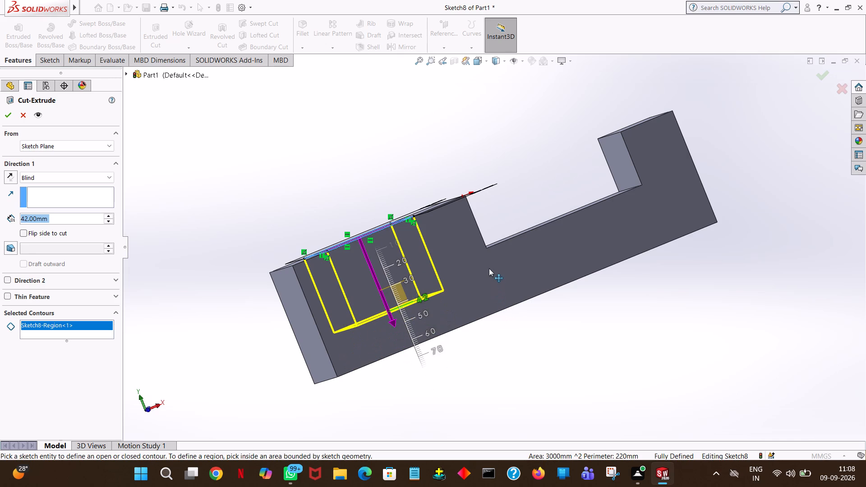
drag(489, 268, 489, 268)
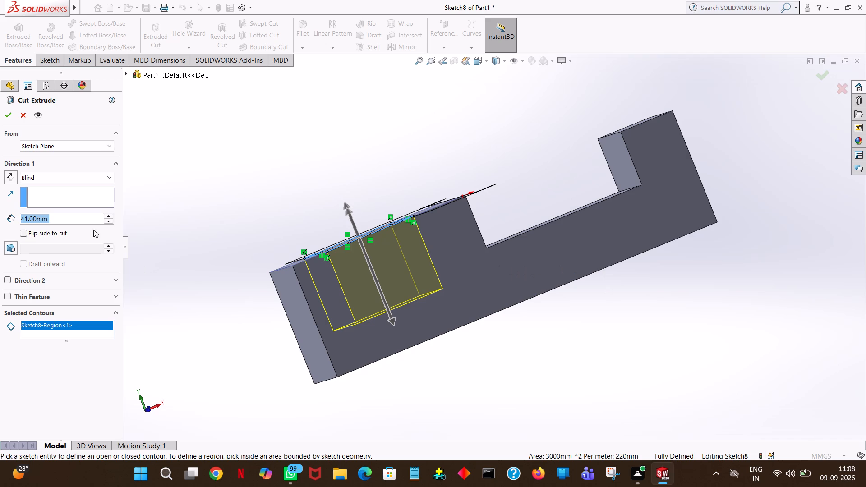
Set the blind cut depth to 45 mm and complete the cut through the rectangle.
text(45)
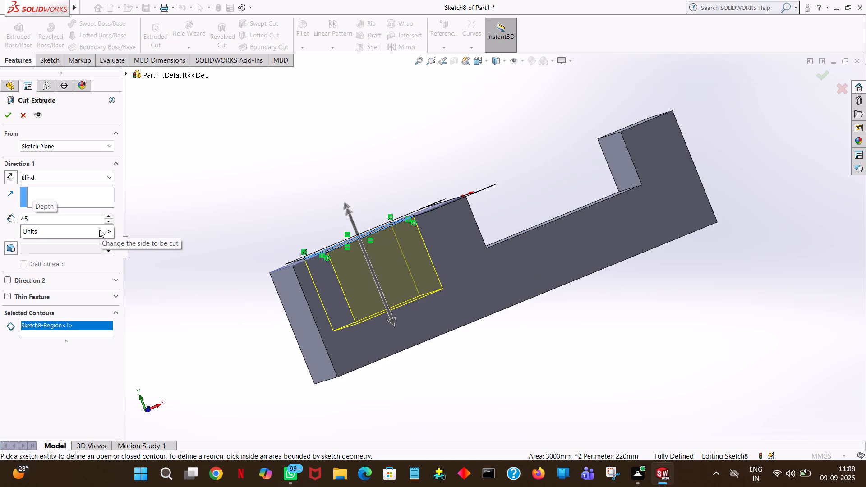
key(Return)
click(261, 162)
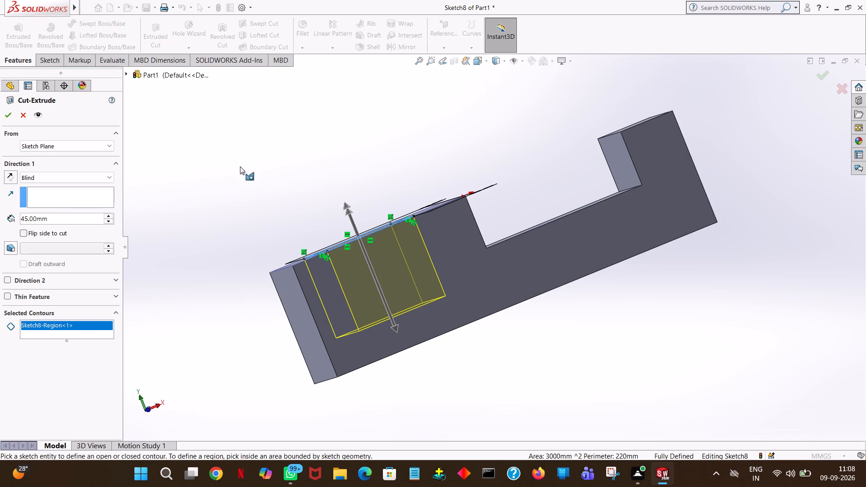
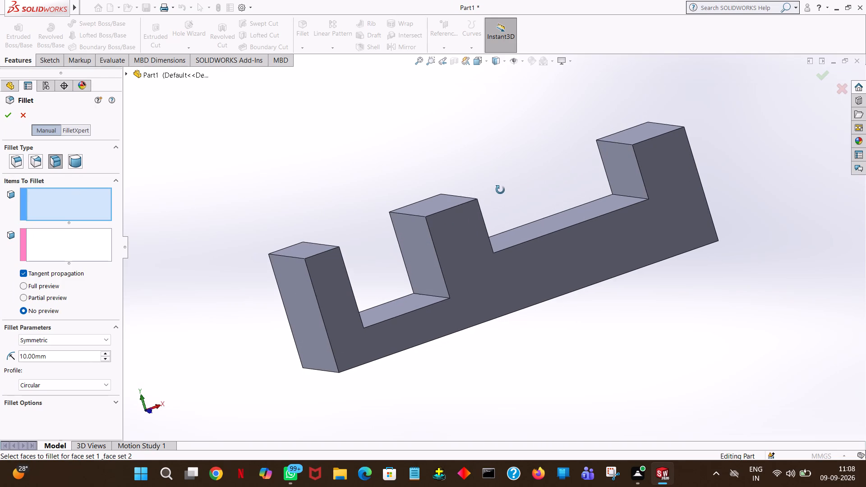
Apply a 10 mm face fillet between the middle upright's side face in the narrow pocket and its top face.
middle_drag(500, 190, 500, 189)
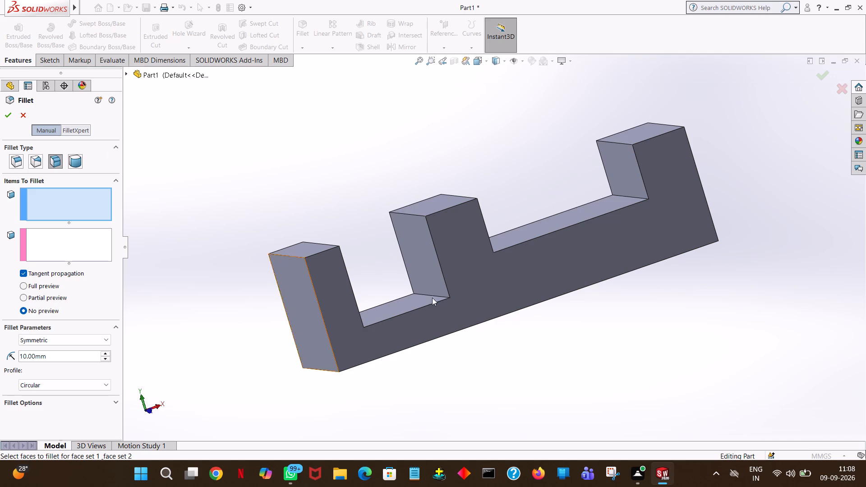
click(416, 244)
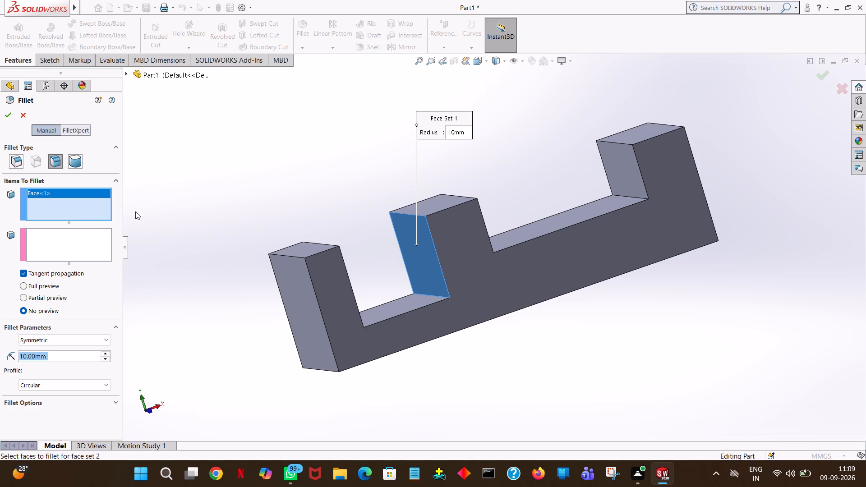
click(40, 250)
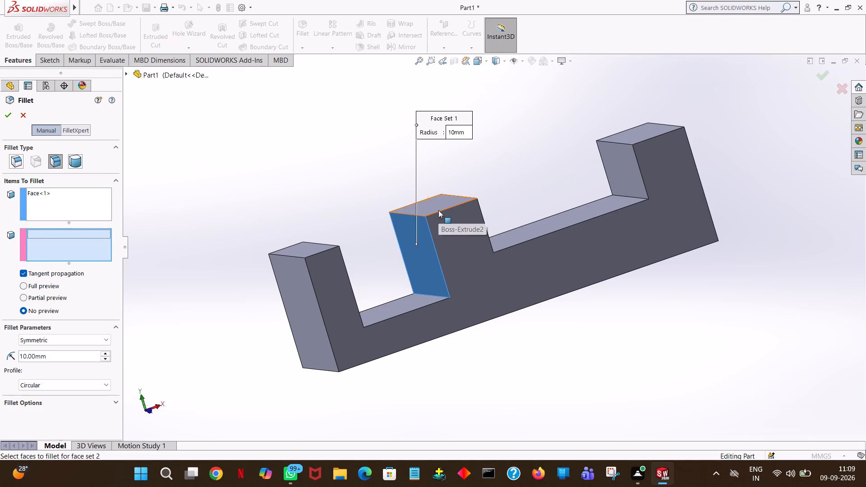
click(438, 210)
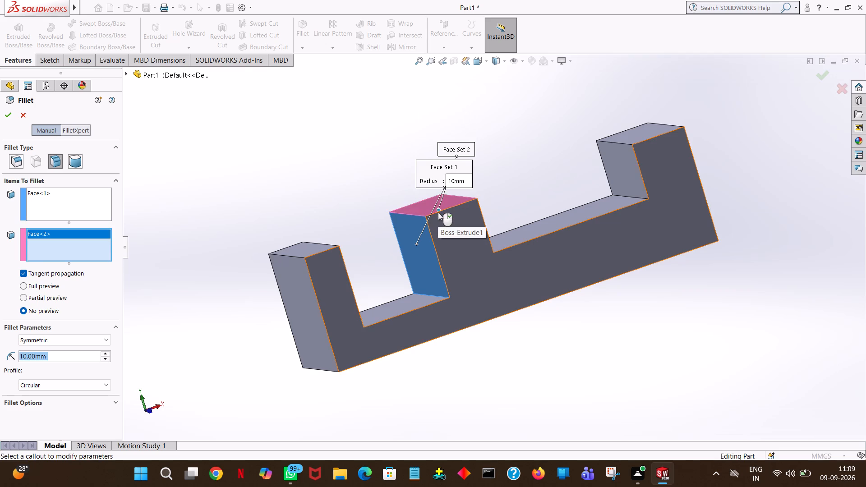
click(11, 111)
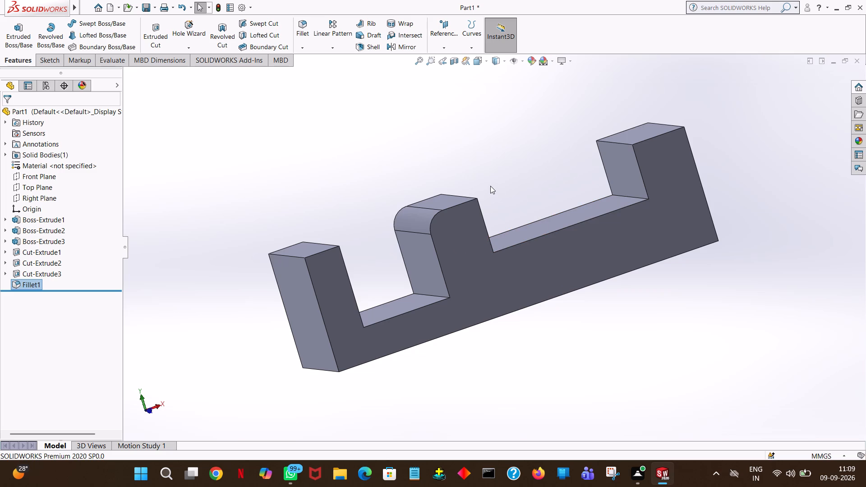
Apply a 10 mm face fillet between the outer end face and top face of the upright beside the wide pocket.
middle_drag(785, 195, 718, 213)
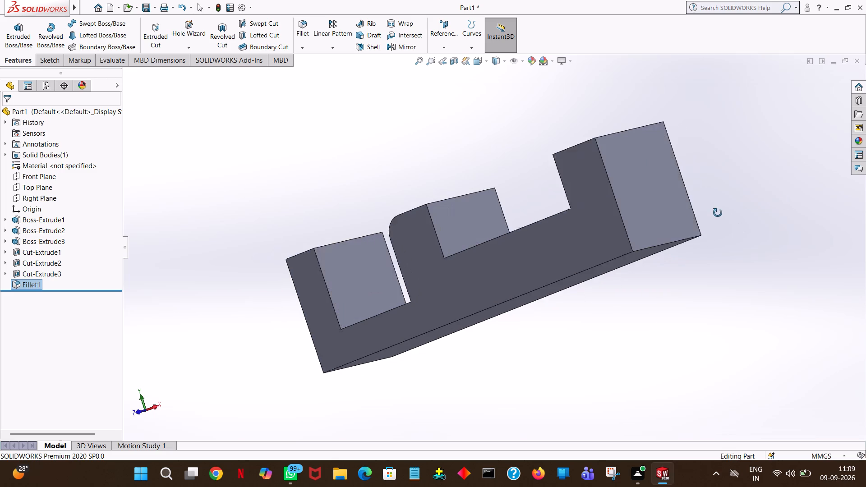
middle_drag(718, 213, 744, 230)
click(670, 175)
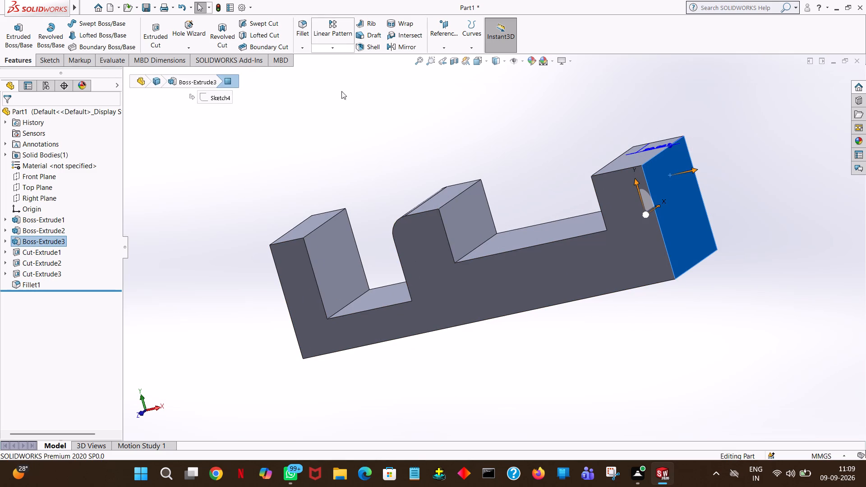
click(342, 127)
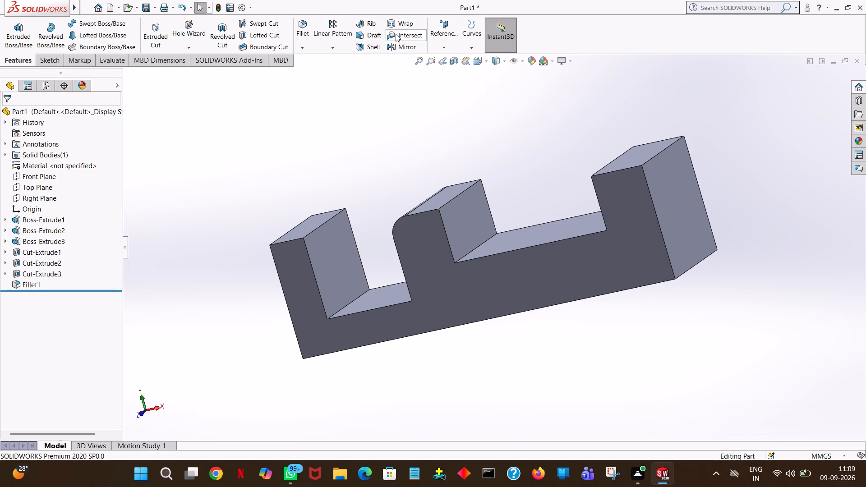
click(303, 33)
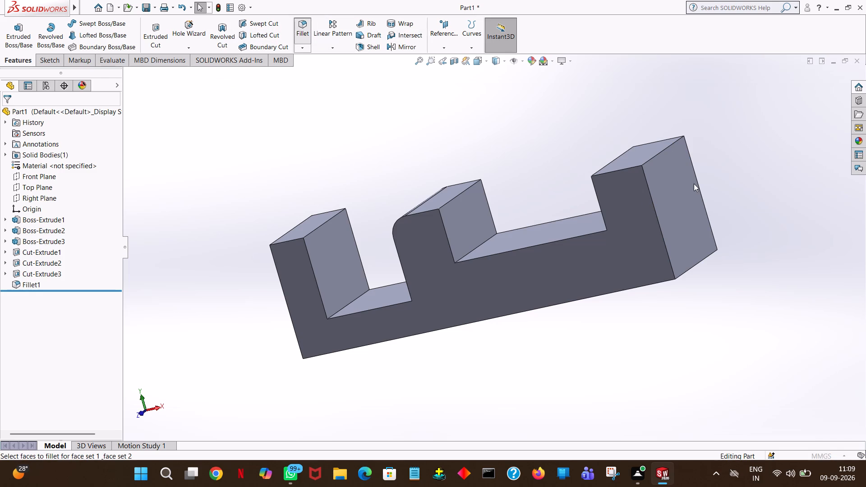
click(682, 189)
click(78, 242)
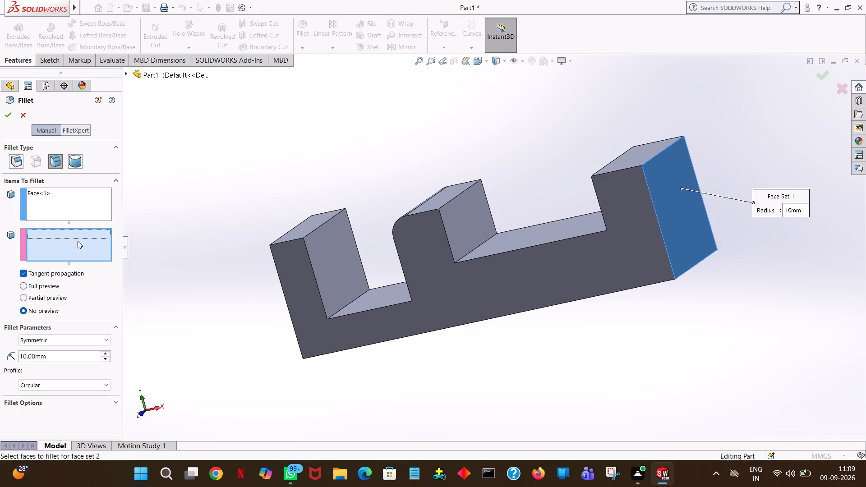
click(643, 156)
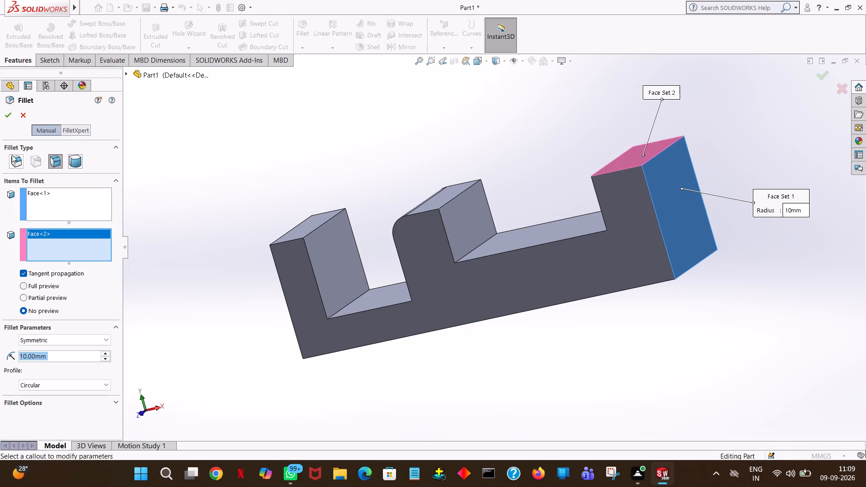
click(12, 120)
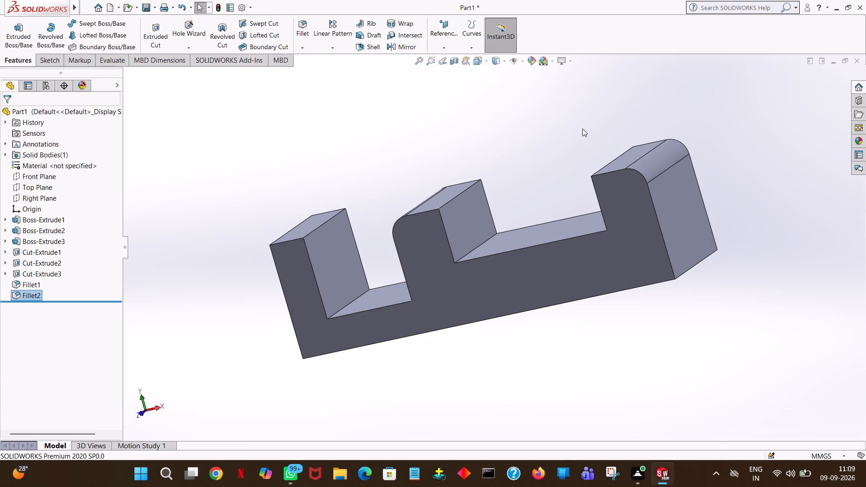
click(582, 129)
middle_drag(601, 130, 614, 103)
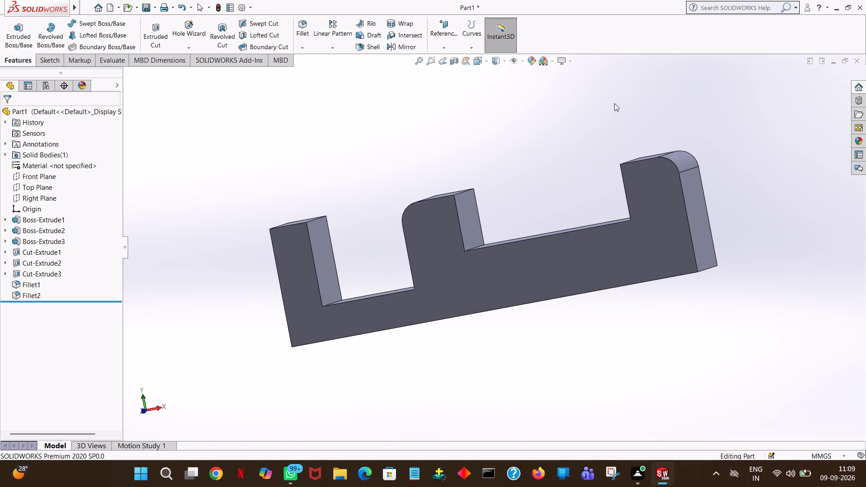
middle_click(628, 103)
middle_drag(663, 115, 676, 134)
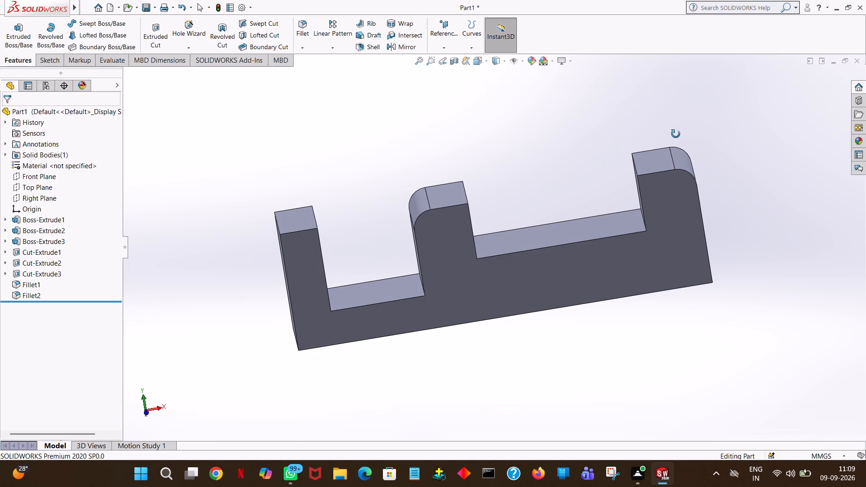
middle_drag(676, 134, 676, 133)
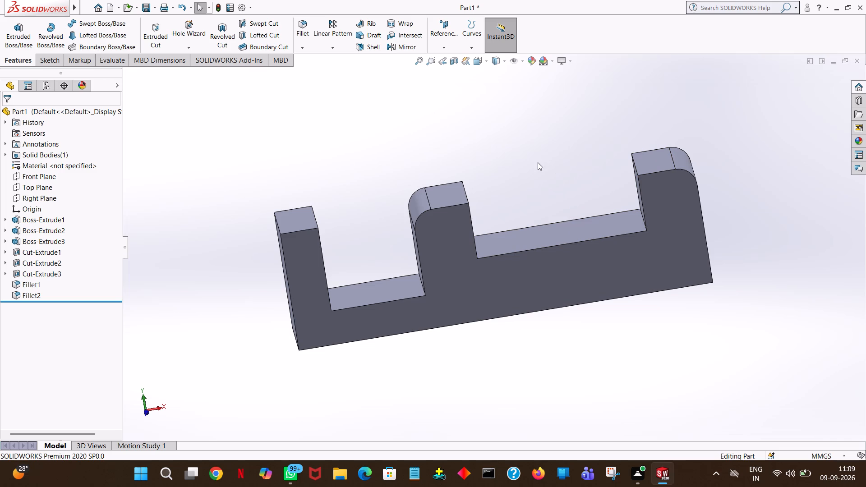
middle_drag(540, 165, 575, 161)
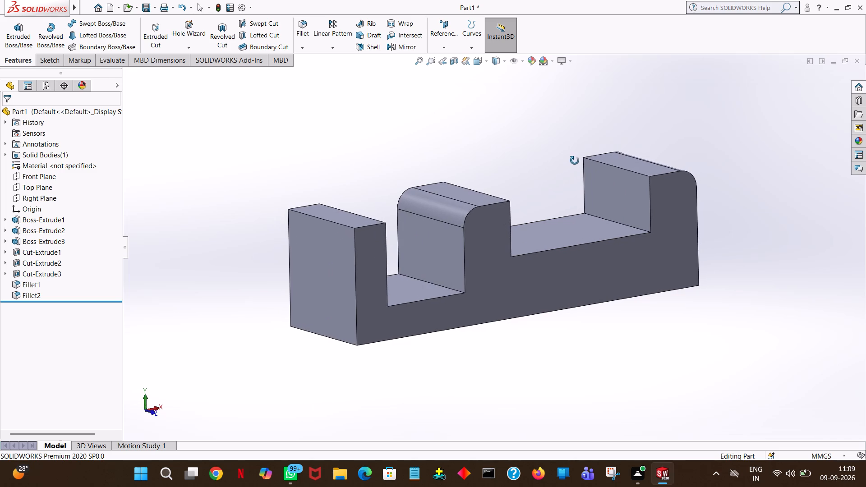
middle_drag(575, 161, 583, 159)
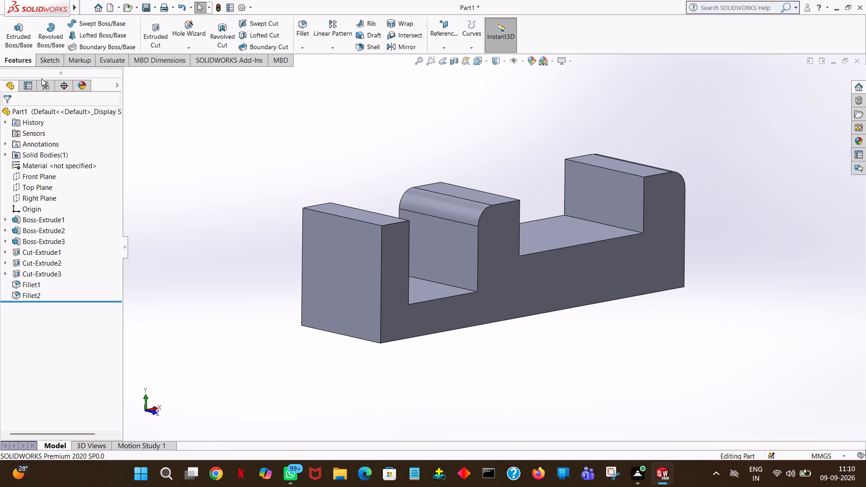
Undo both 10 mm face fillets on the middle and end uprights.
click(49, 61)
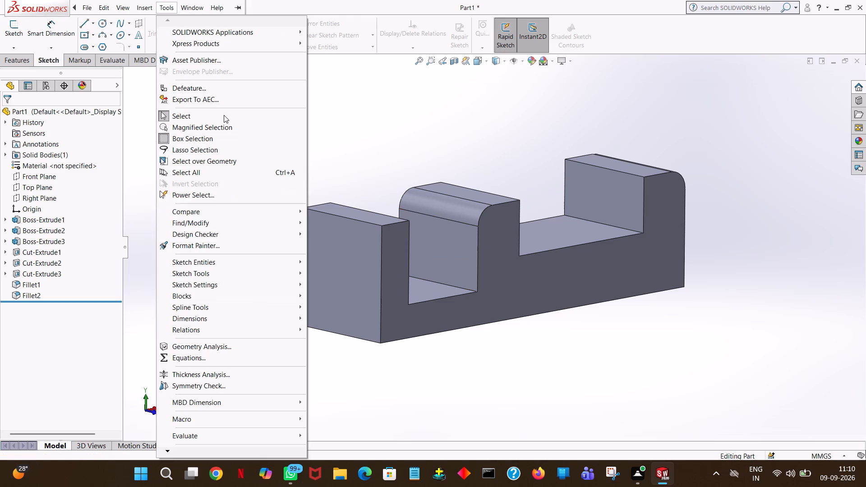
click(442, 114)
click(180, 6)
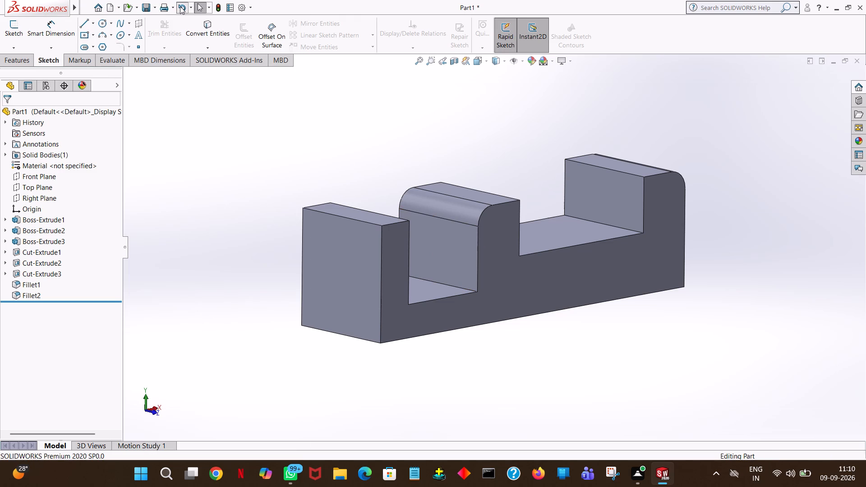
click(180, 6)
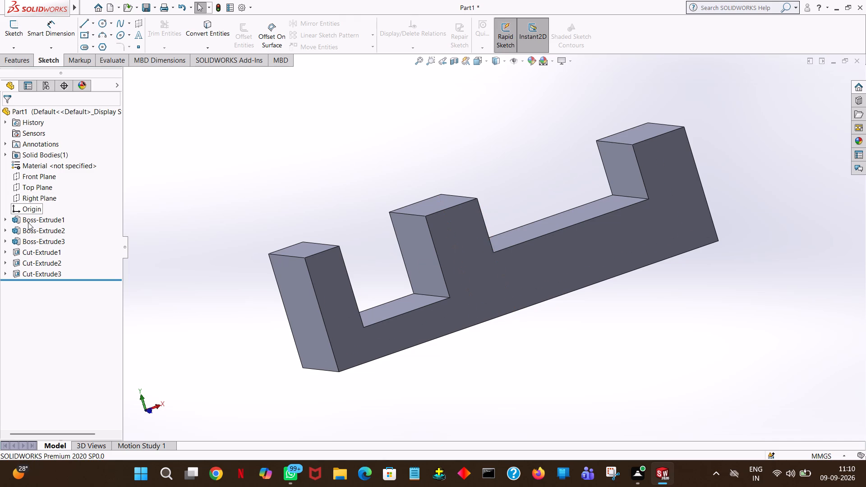
Start an Extruded Boss/Base sketch on the middle upright's narrow-pocket face, drawing a line about 24 mm up from the origin and a 60 mm horizontal line across.
click(37, 194)
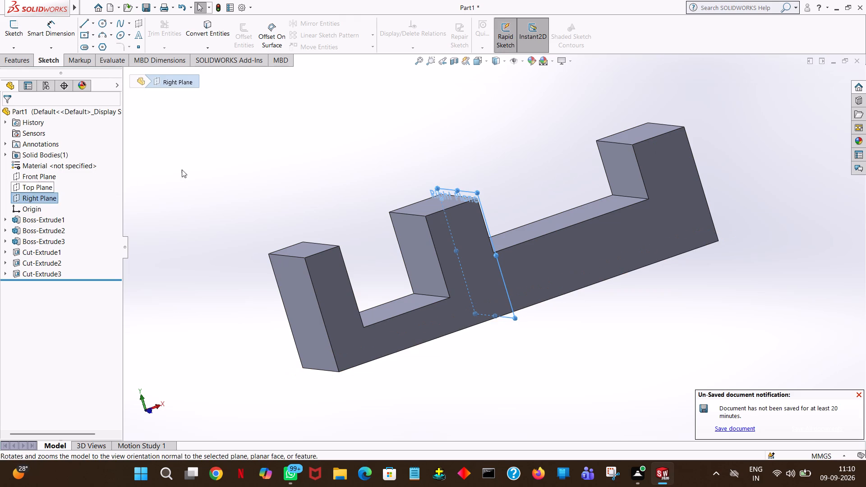
click(168, 124)
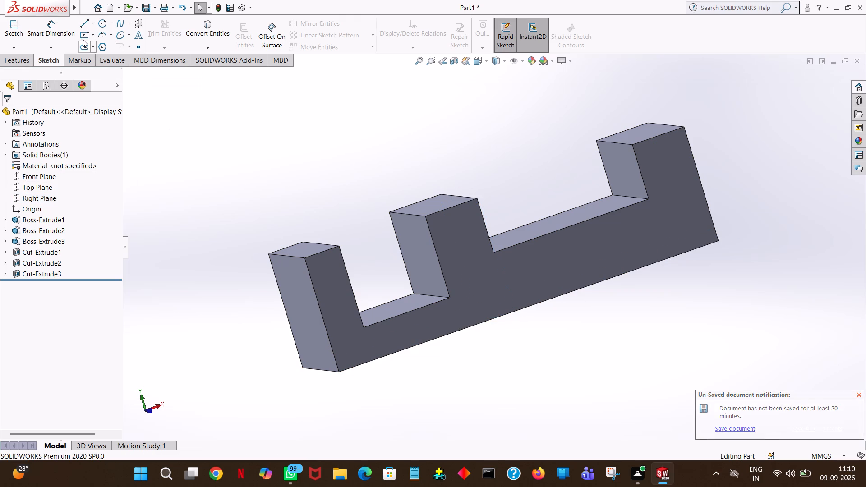
click(7, 64)
click(19, 34)
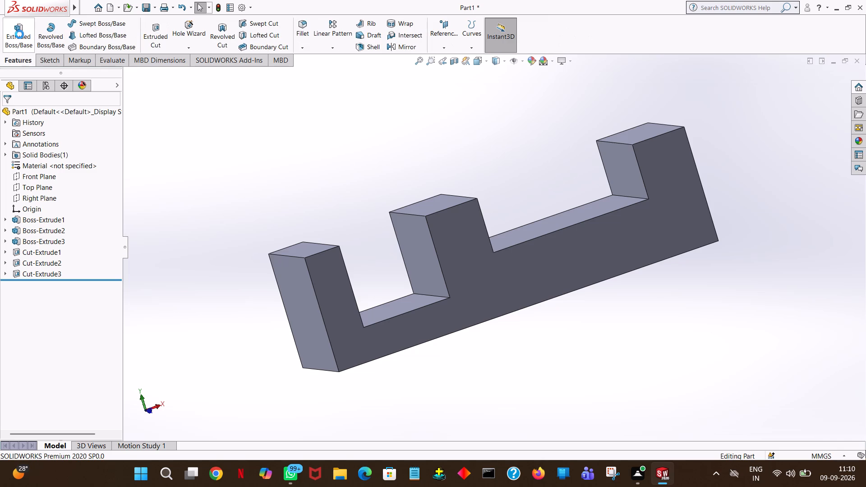
click(422, 261)
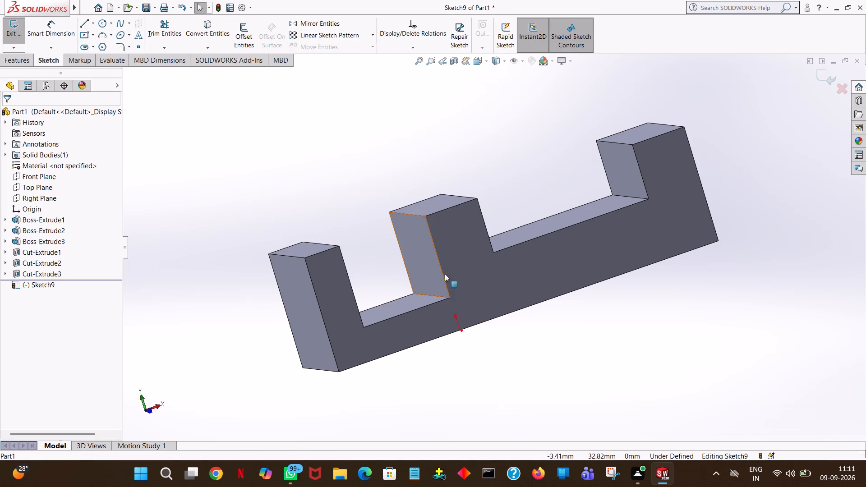
key(space)
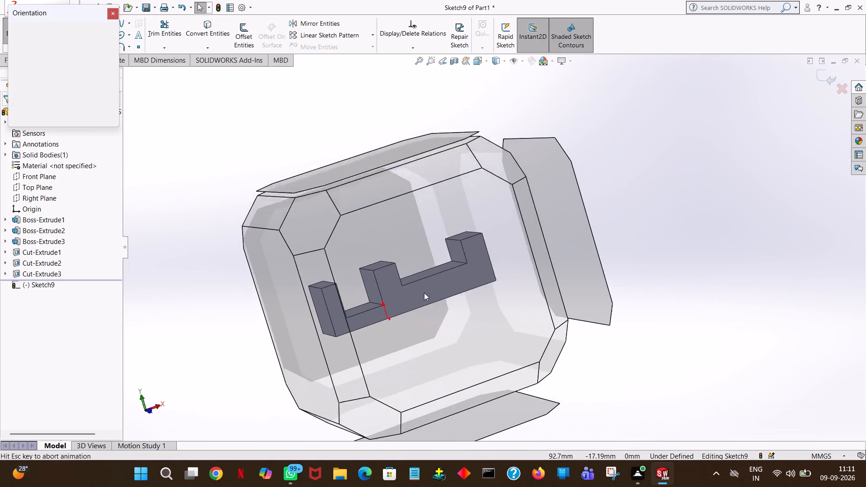
click(114, 72)
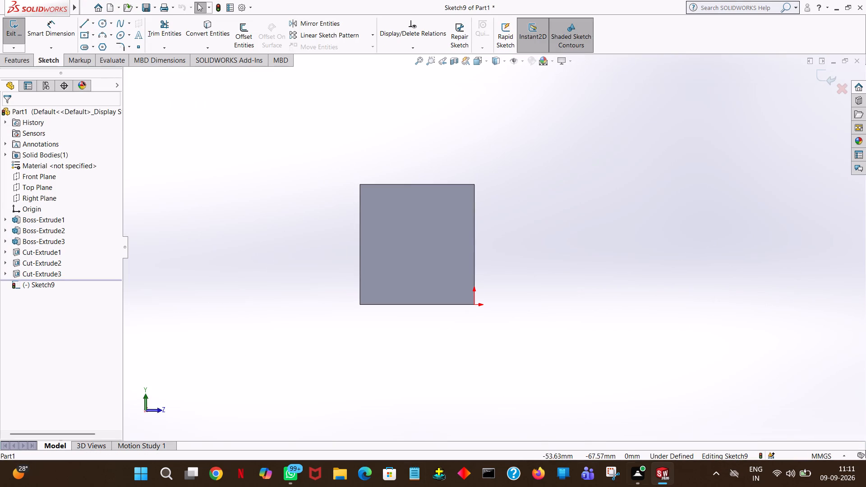
click(83, 22)
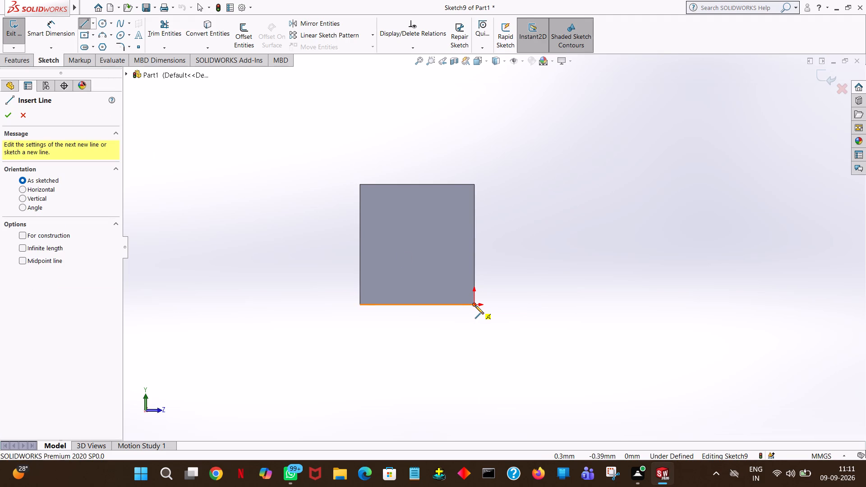
click(475, 305)
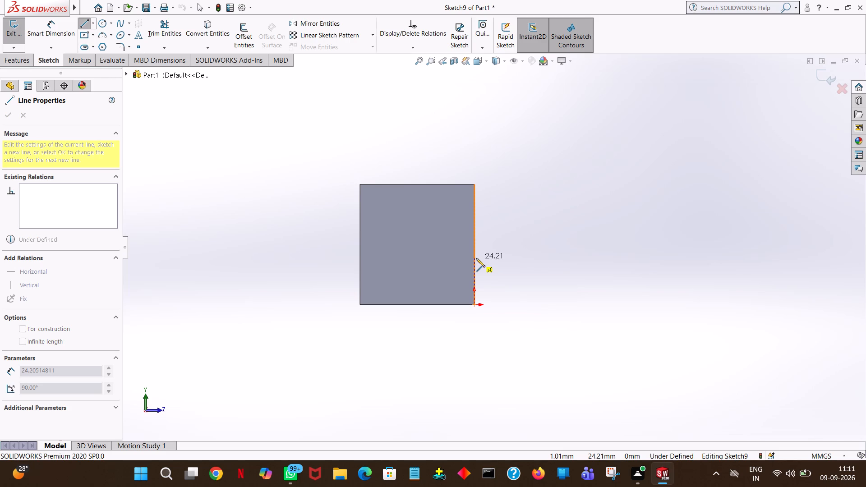
click(476, 258)
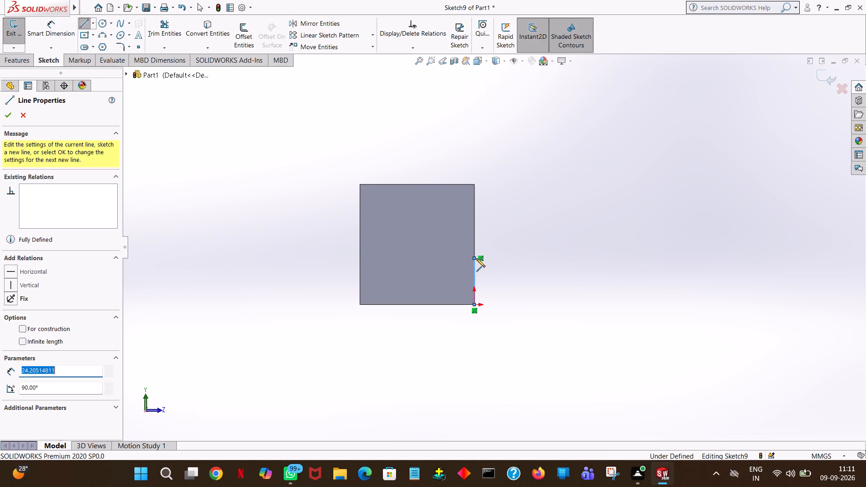
click(359, 257)
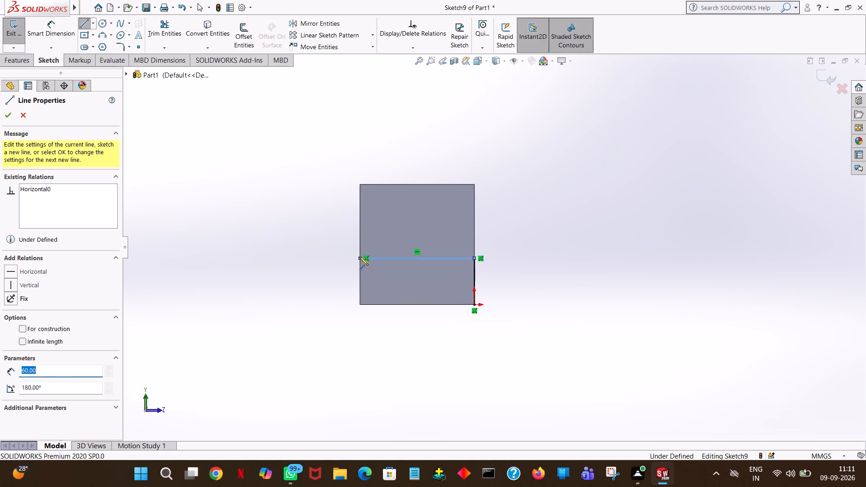
right_click(359, 257)
click(379, 264)
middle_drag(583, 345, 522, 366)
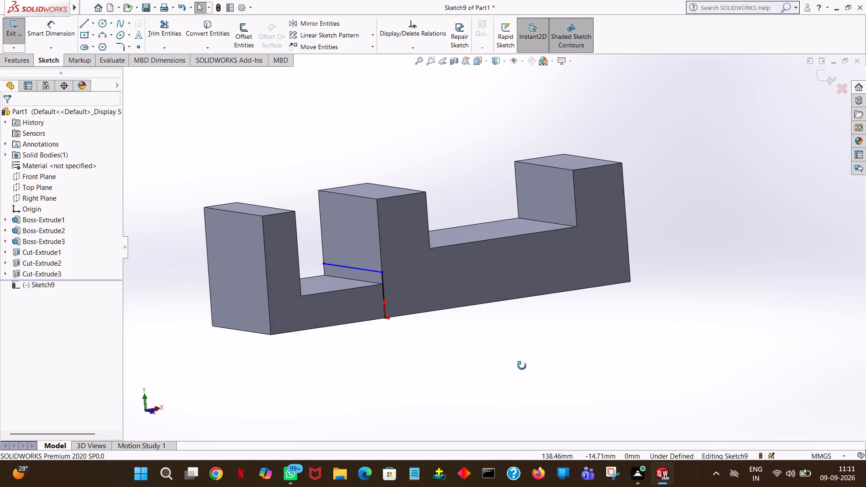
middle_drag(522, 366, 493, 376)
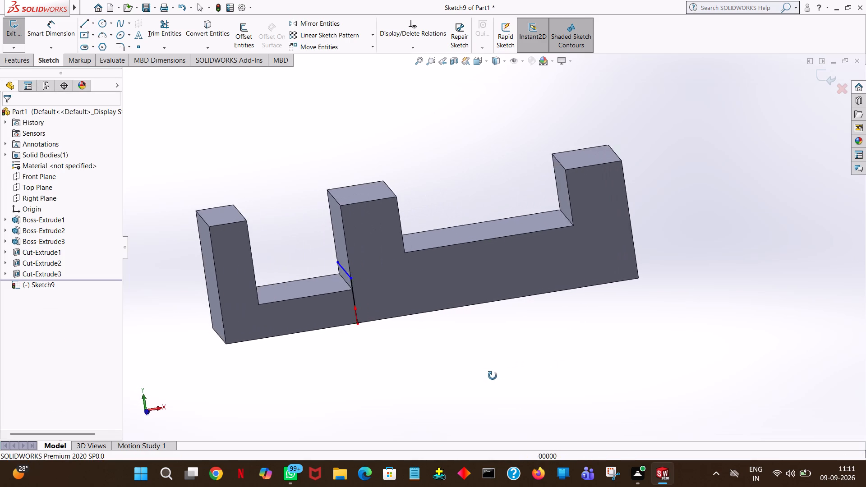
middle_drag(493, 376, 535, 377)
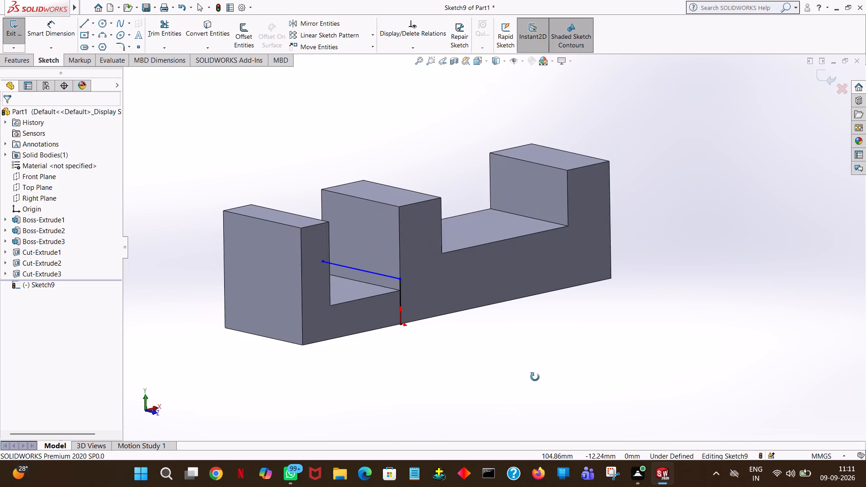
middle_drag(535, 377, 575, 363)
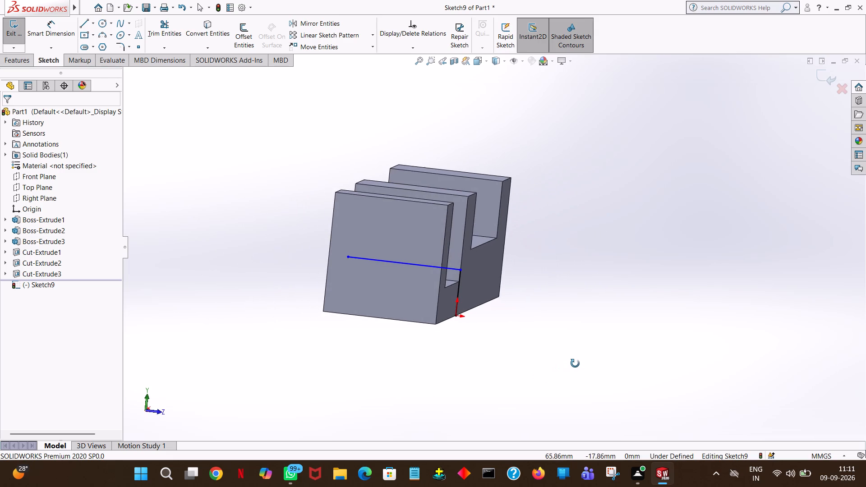
Trim away the 60 mm horizontal line from the sketch on the middle upright, viewing the sketch plane face-on.
middle_drag(575, 363, 599, 405)
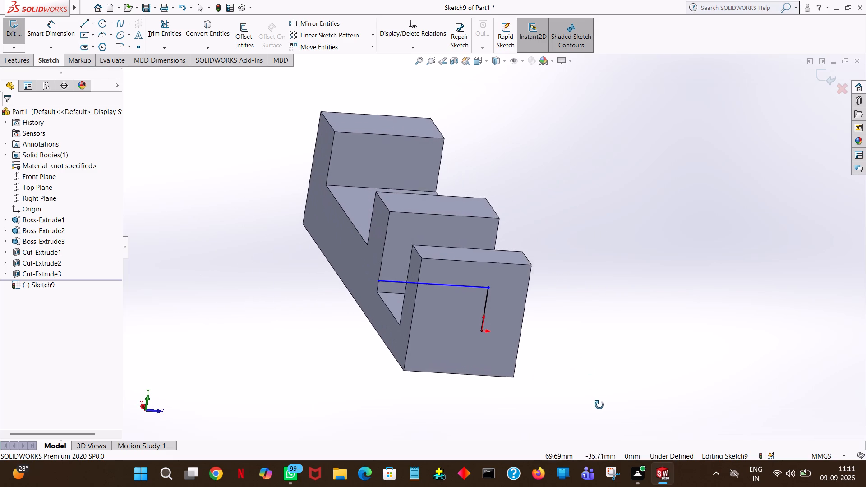
middle_drag(599, 405, 614, 443)
middle_drag(614, 443, 613, 436)
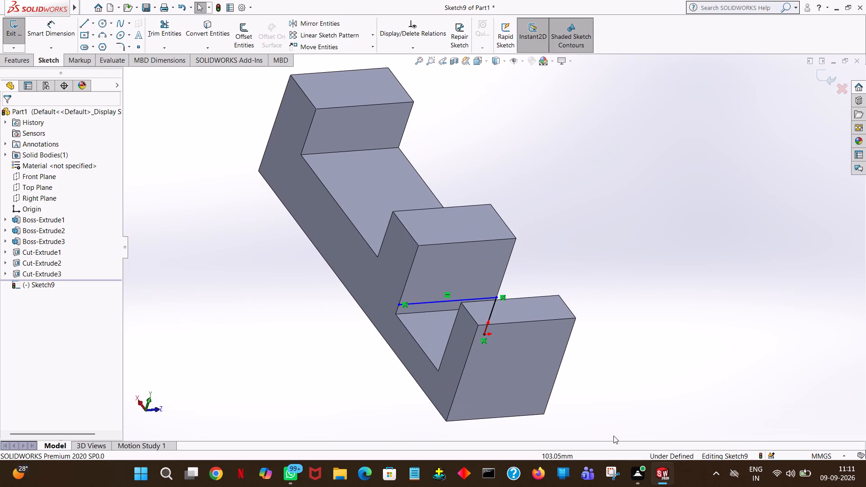
middle_drag(613, 436, 617, 396)
middle_drag(617, 395, 605, 317)
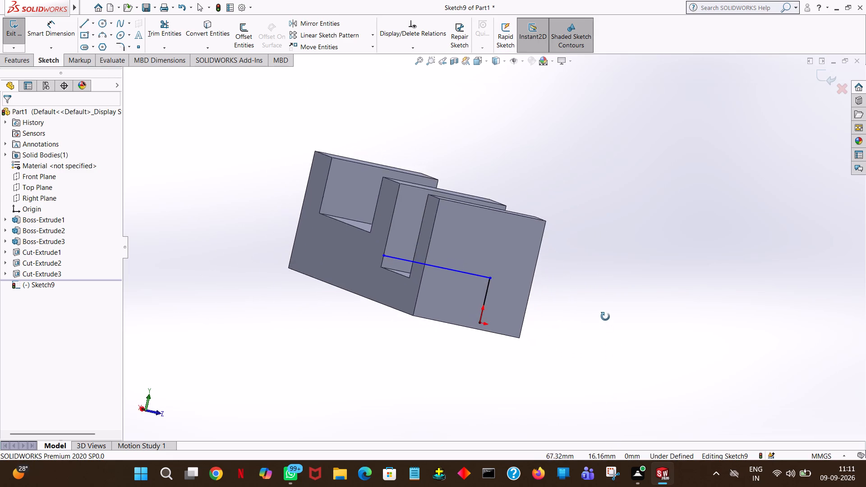
middle_drag(605, 317, 499, 285)
middle_drag(499, 287, 538, 396)
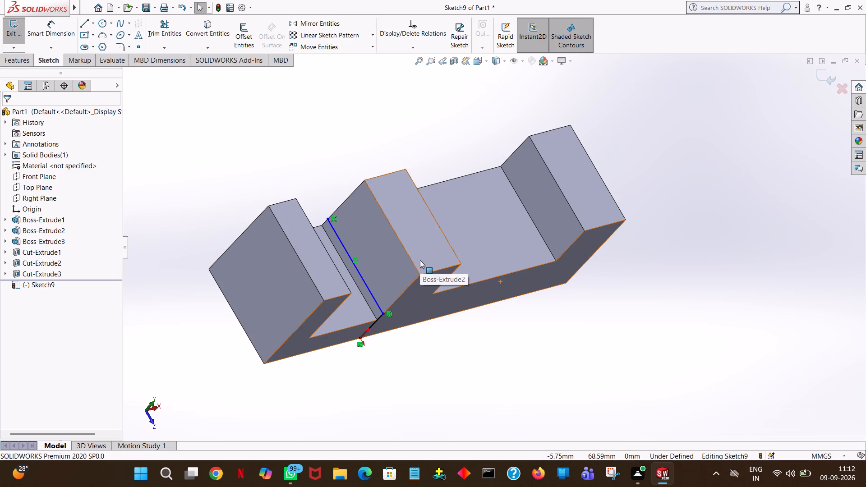
key(space)
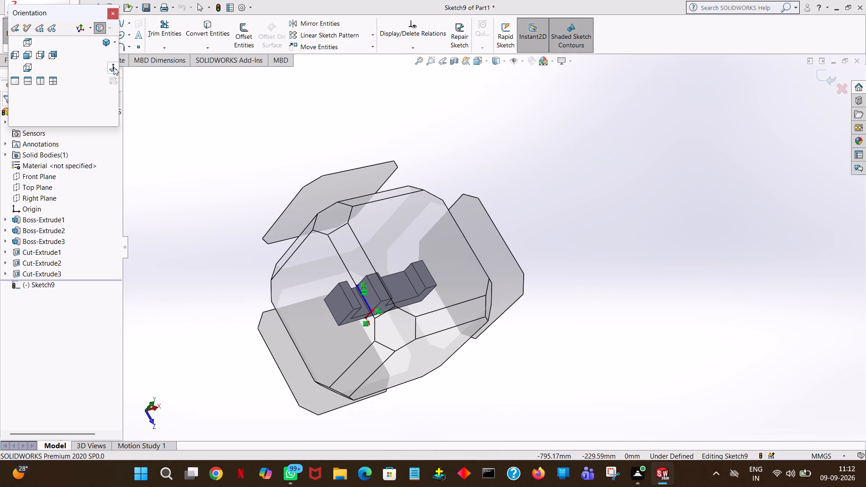
click(114, 68)
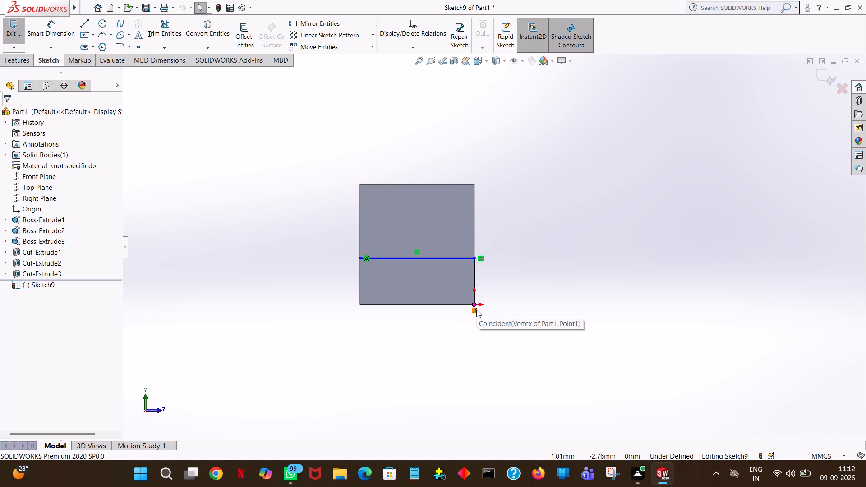
click(164, 35)
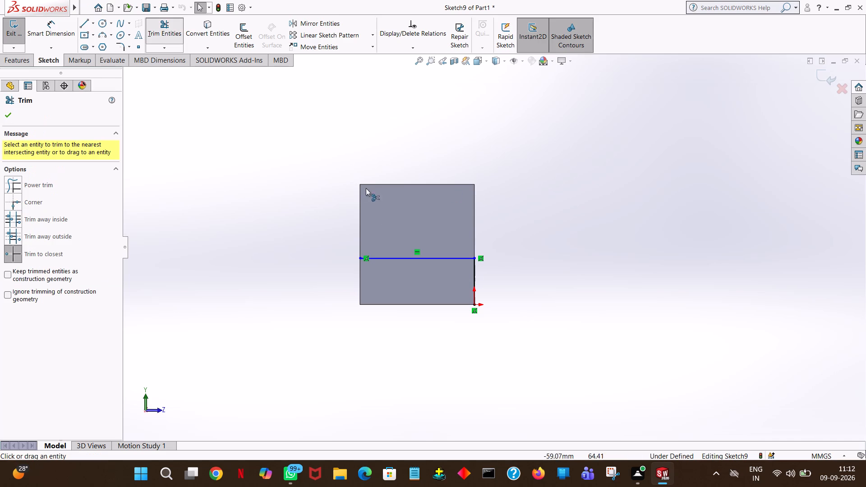
click(423, 259)
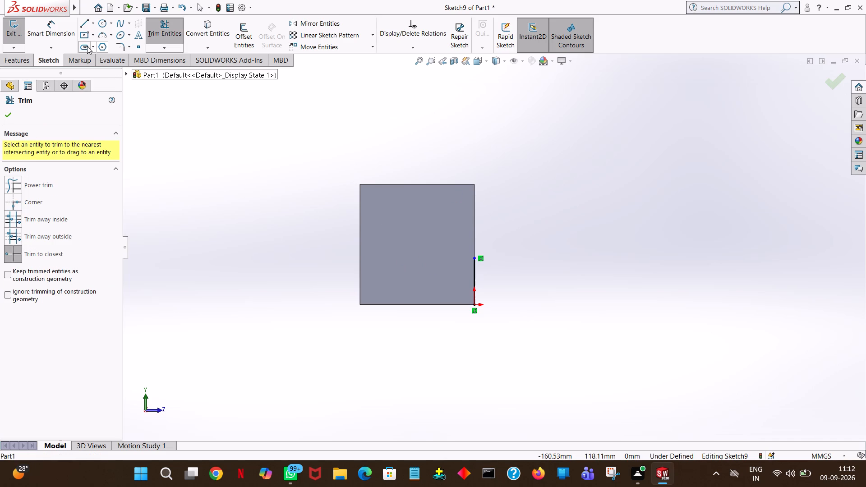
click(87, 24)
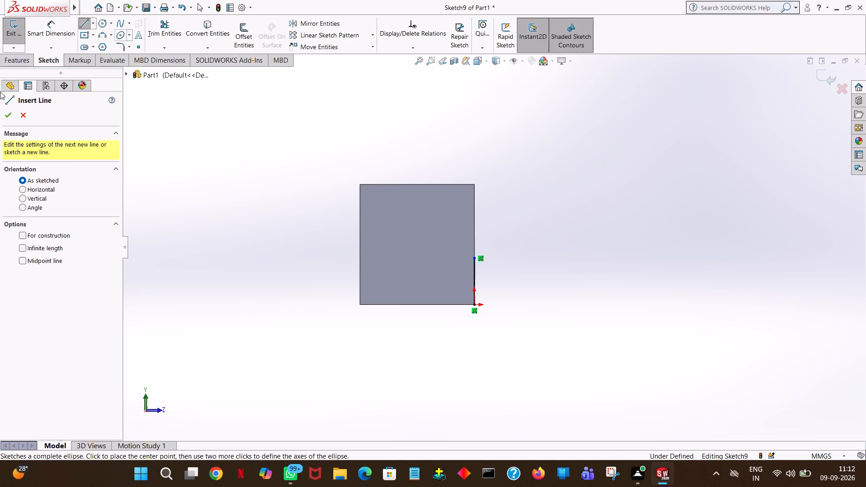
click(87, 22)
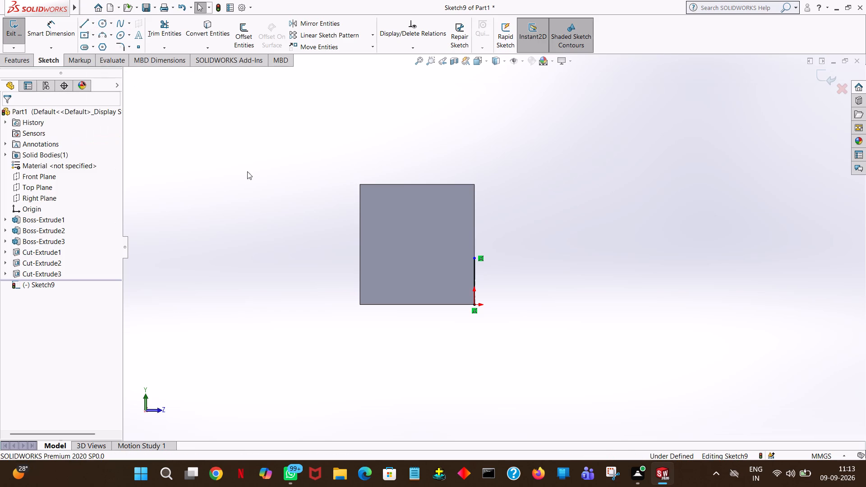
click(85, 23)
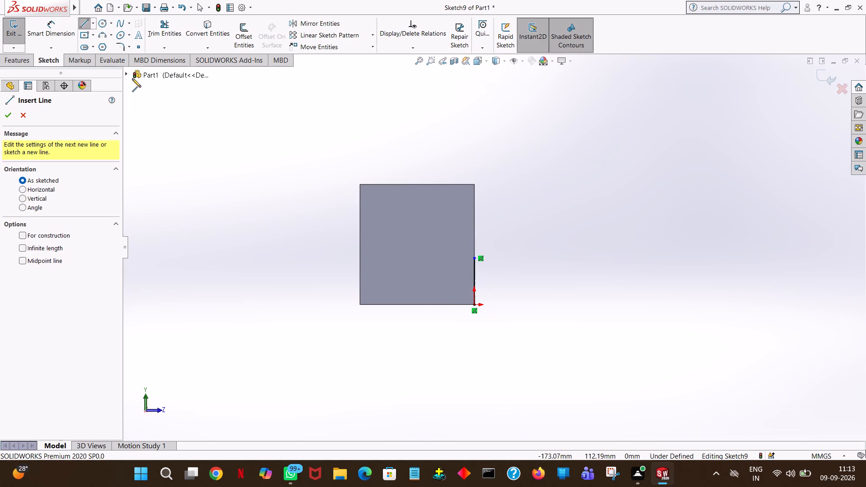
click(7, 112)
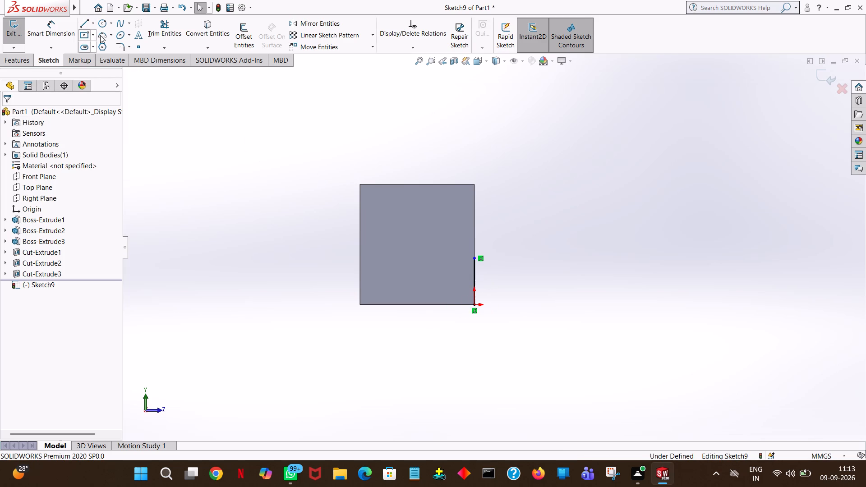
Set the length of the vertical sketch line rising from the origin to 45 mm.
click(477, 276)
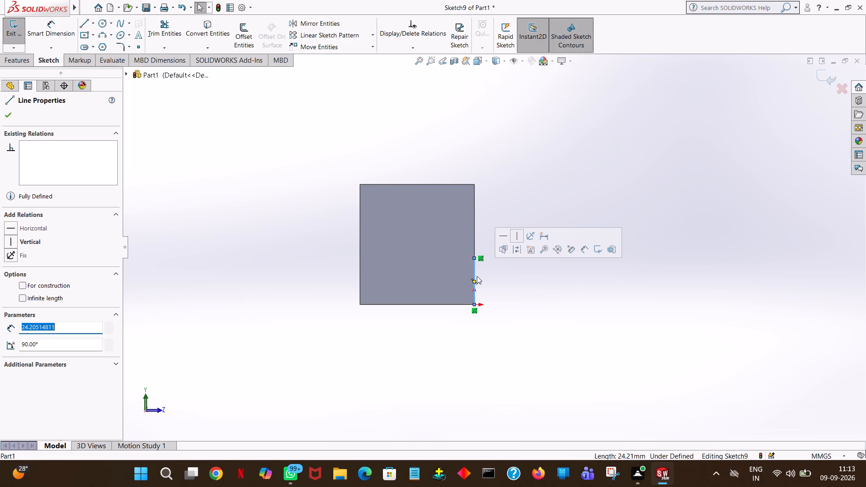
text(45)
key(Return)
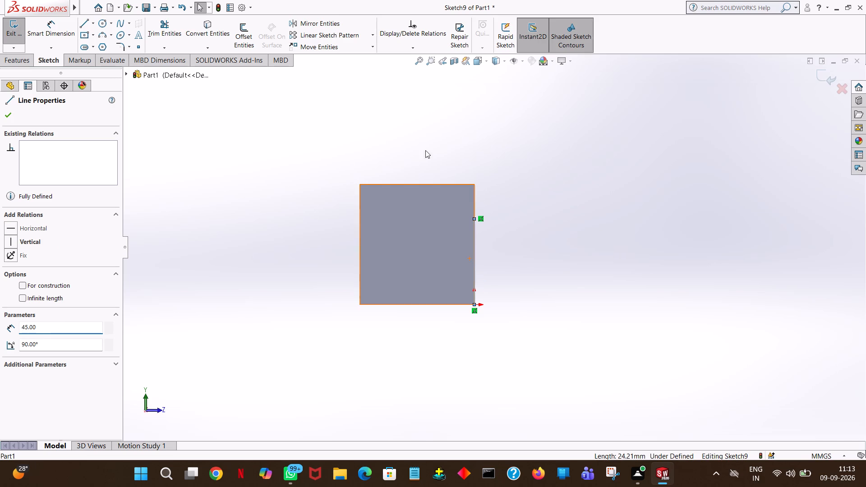
Set the length of the vertical sketch line rising from the origin to 30 mm, with the sketch plane viewed face-on.
middle_drag(623, 238, 612, 243)
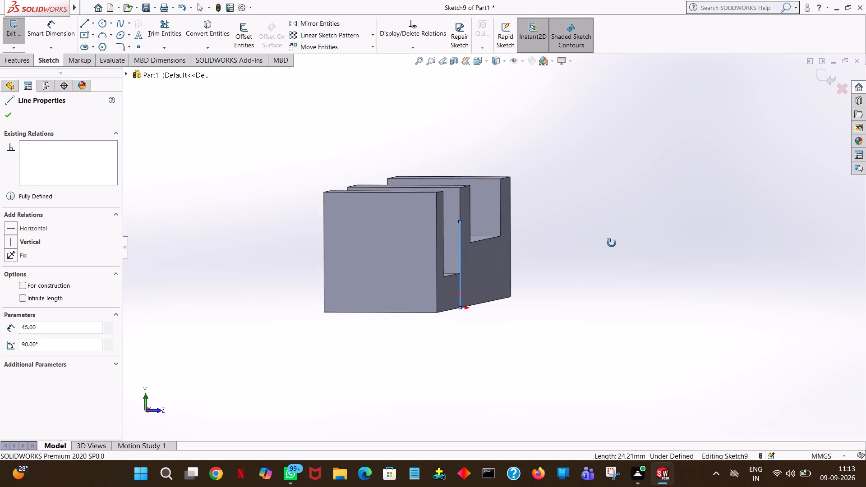
middle_drag(612, 243, 607, 244)
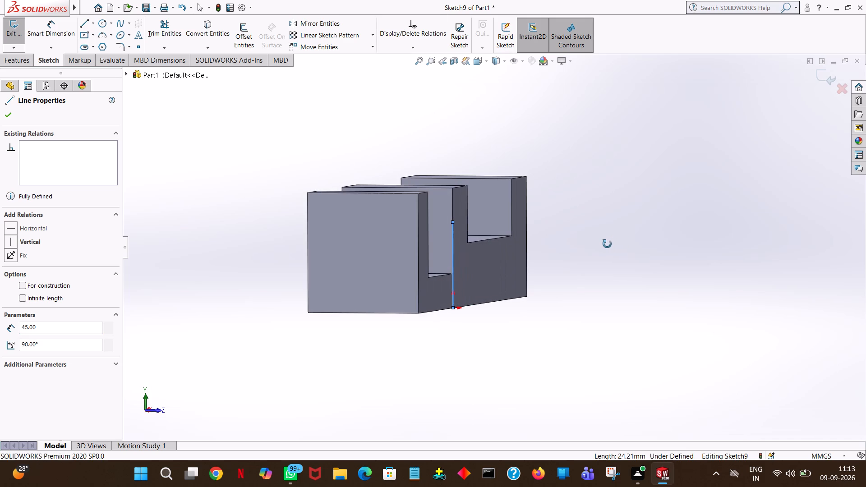
middle_drag(607, 244, 601, 238)
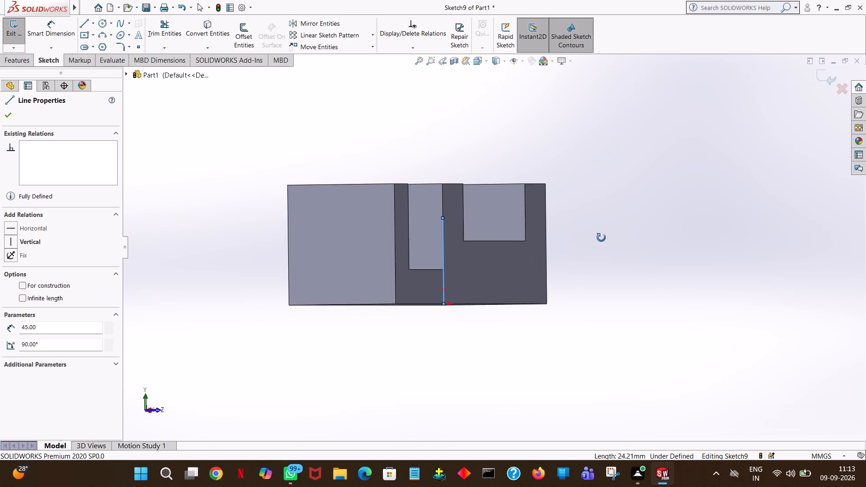
middle_drag(601, 238, 615, 234)
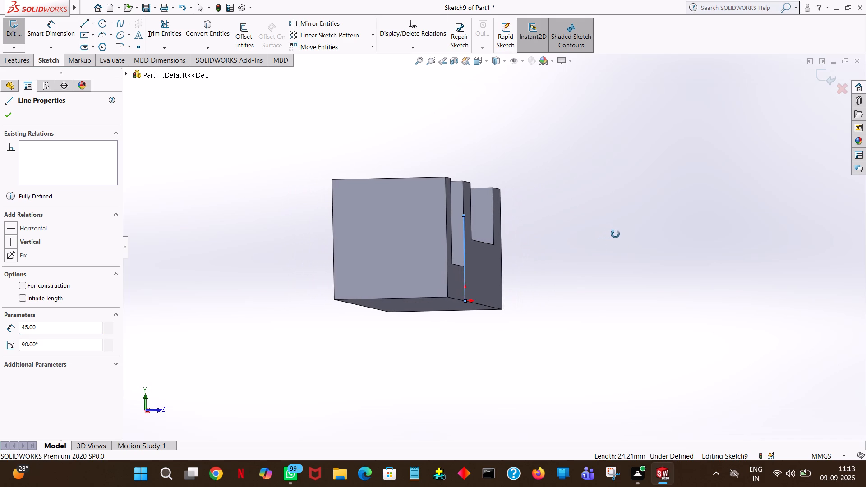
middle_drag(615, 234, 699, 230)
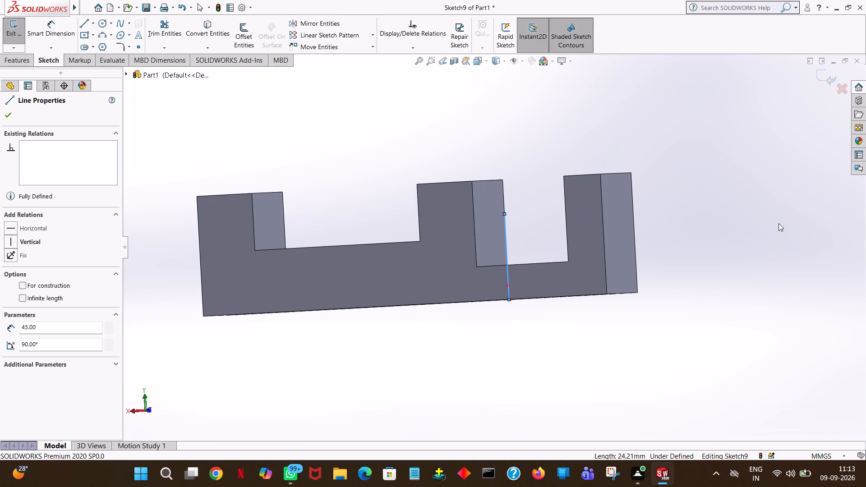
middle_drag(852, 224, 751, 238)
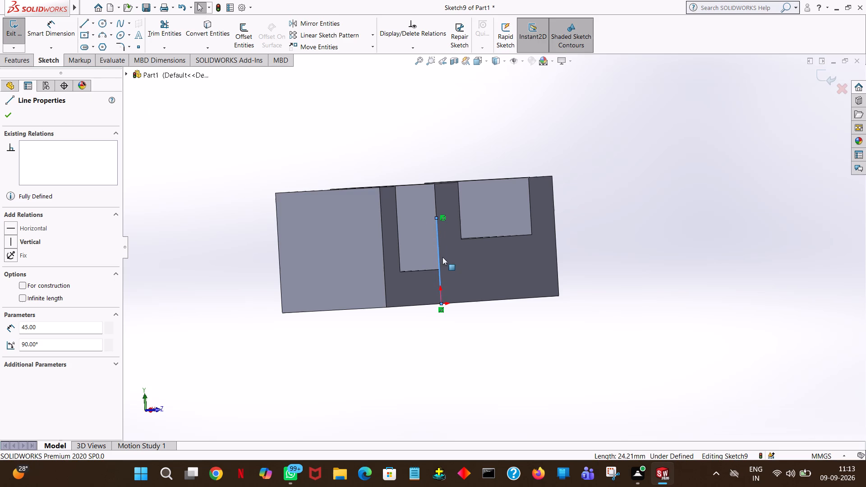
key(space)
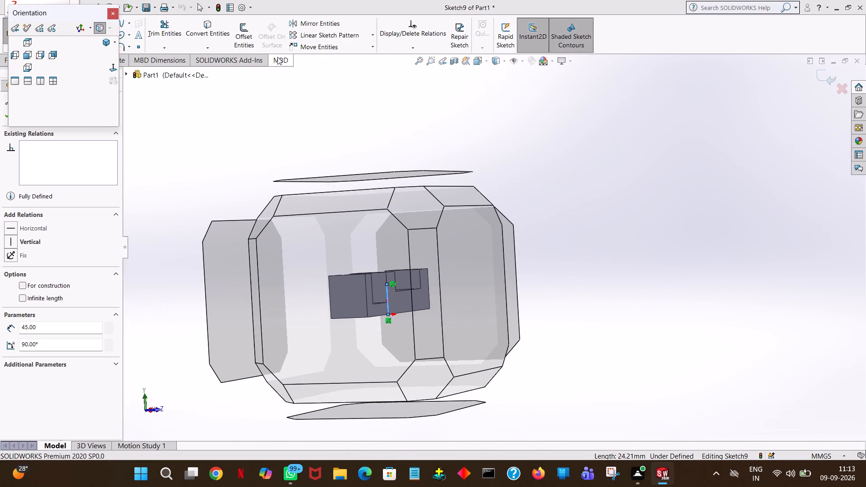
click(112, 68)
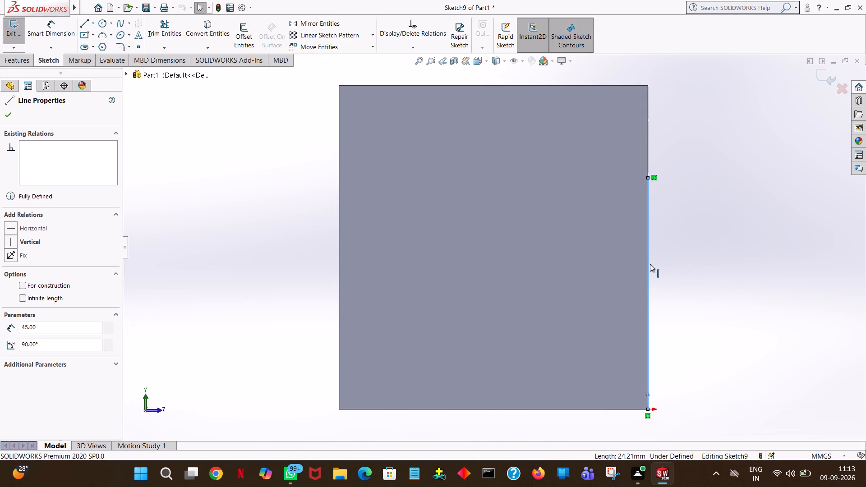
click(648, 264)
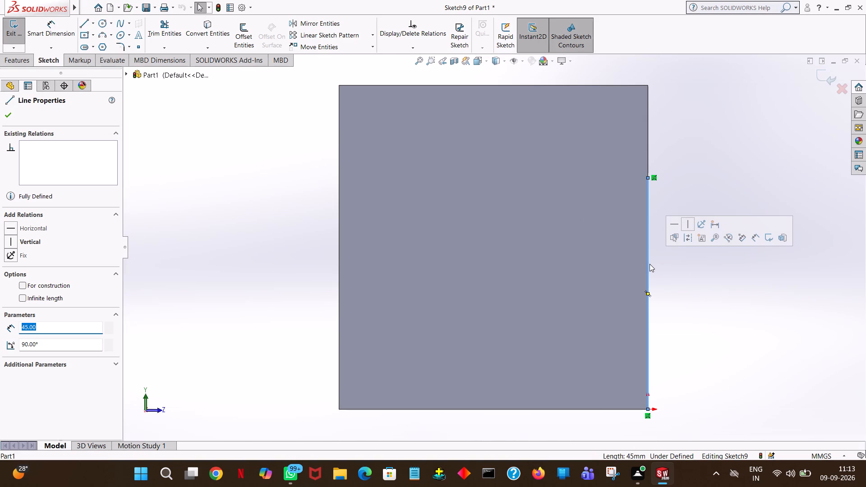
text(30)
key(Return)
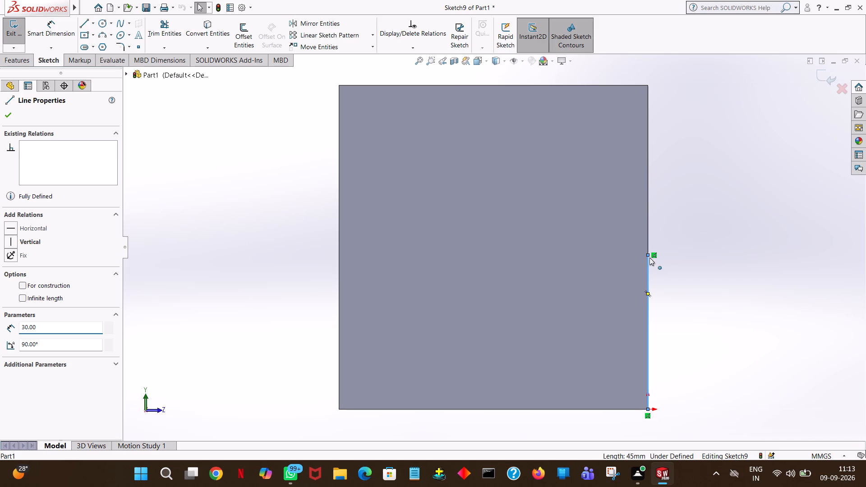
click(8, 116)
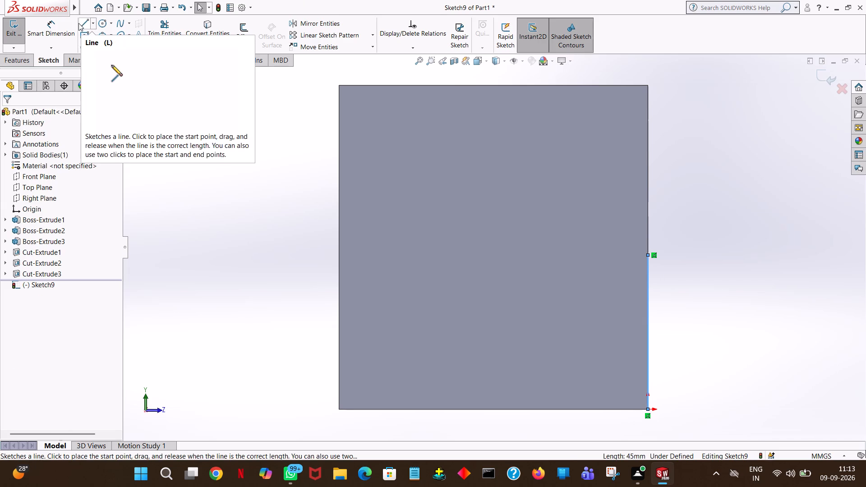
Draw a 30 mm horizontal line from the vertical line's upper endpoint inward across the face.
click(79, 24)
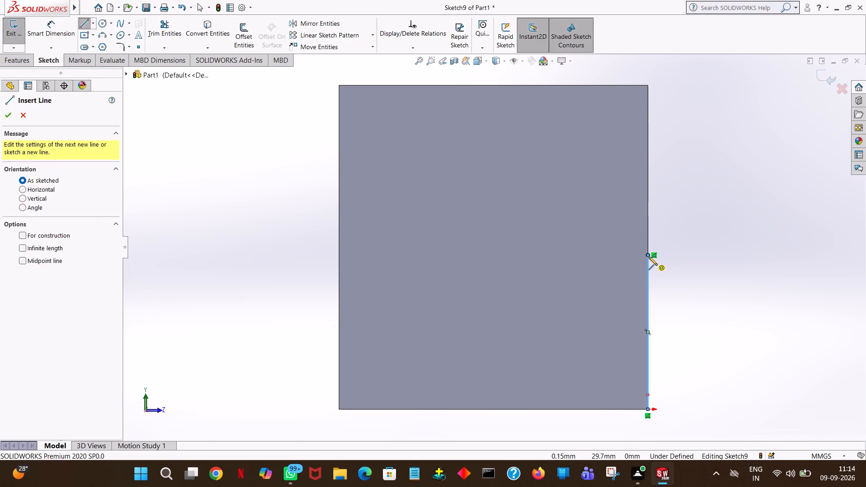
click(649, 254)
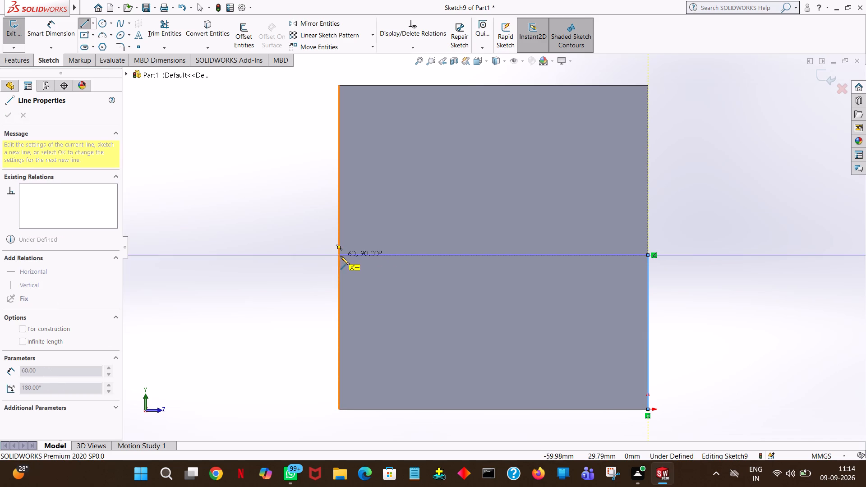
click(453, 255)
text(30)
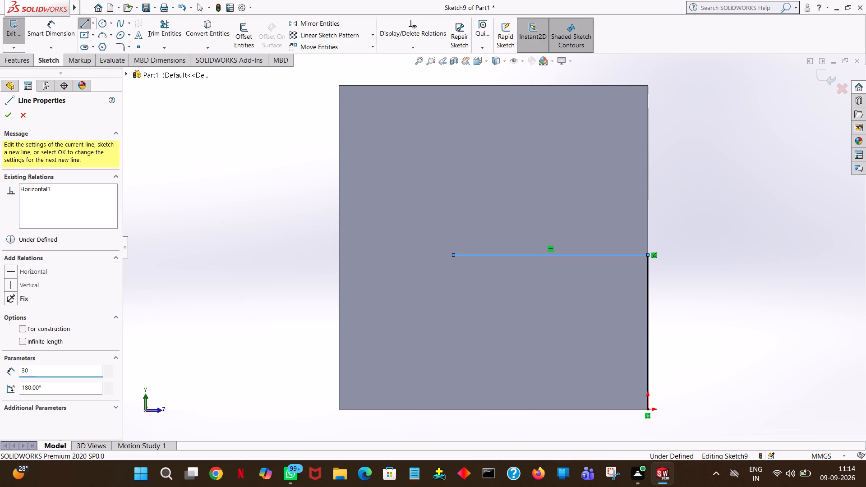
key(Return)
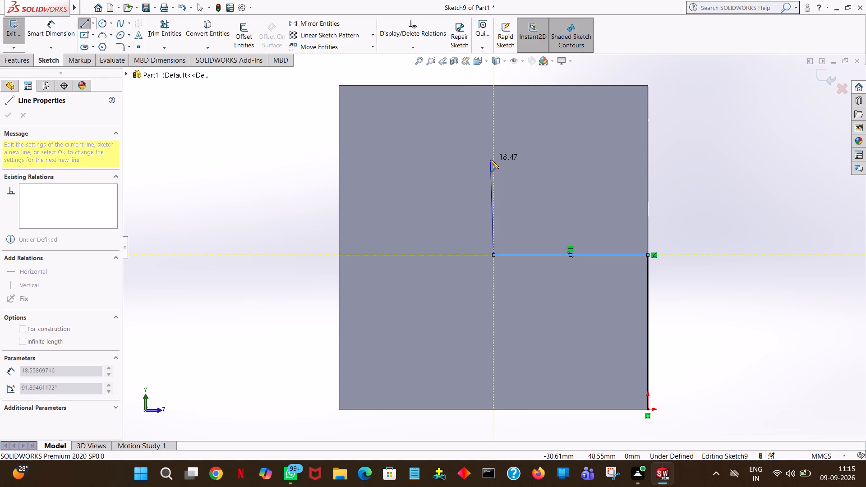
Draw a 17 mm vertical line upward from the inner end of the 30 mm horizontal line.
right_click(490, 160)
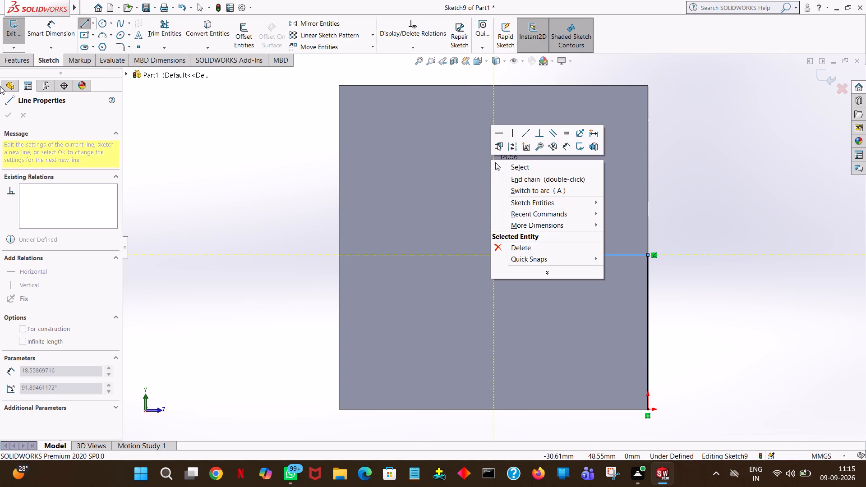
drag(0, 68, 26, 96)
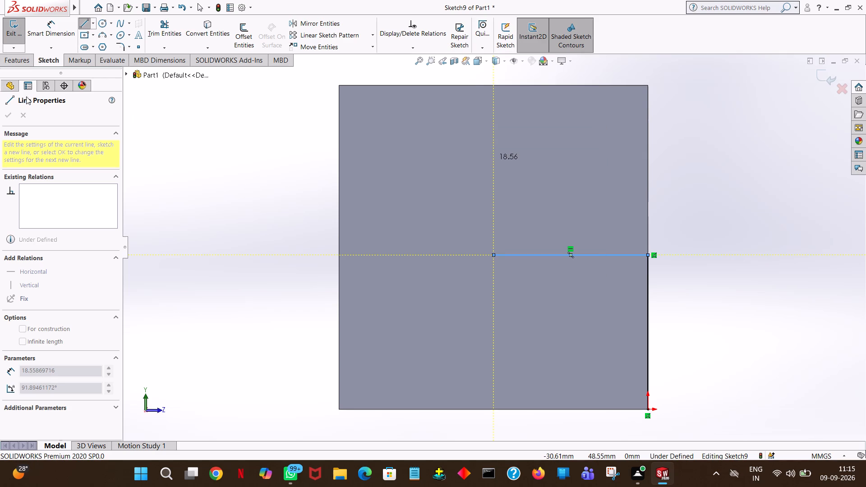
drag(26, 96, 17, 104)
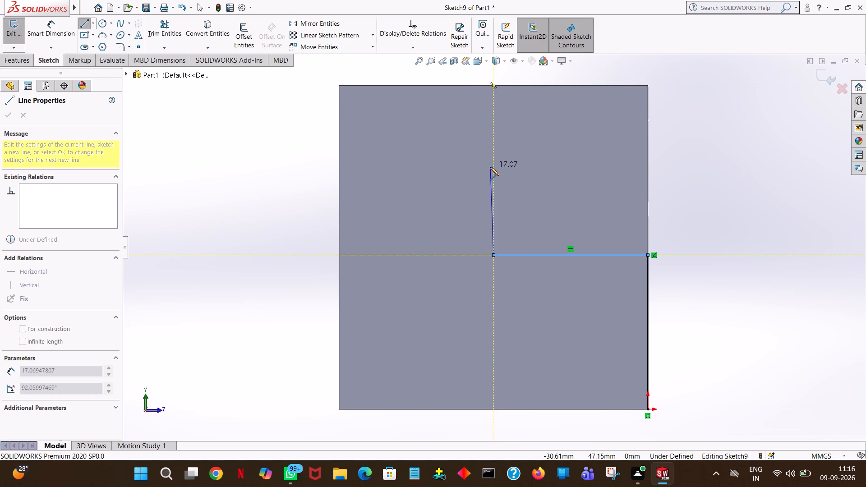
click(494, 156)
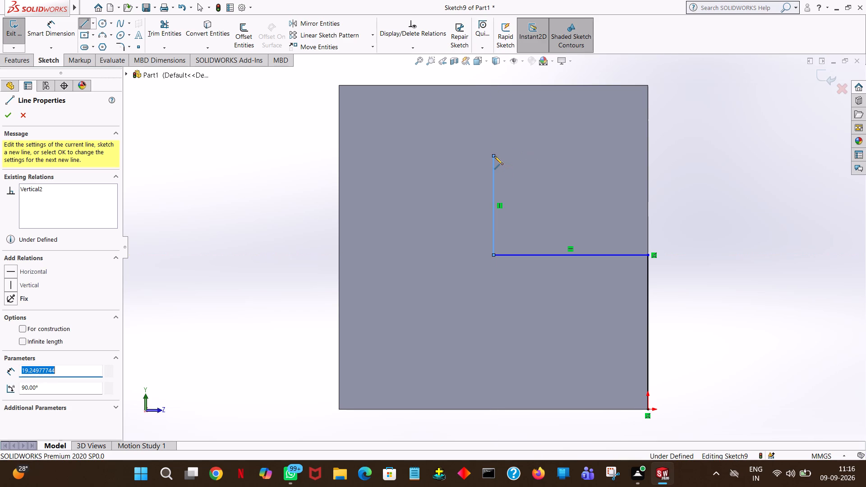
text(17)
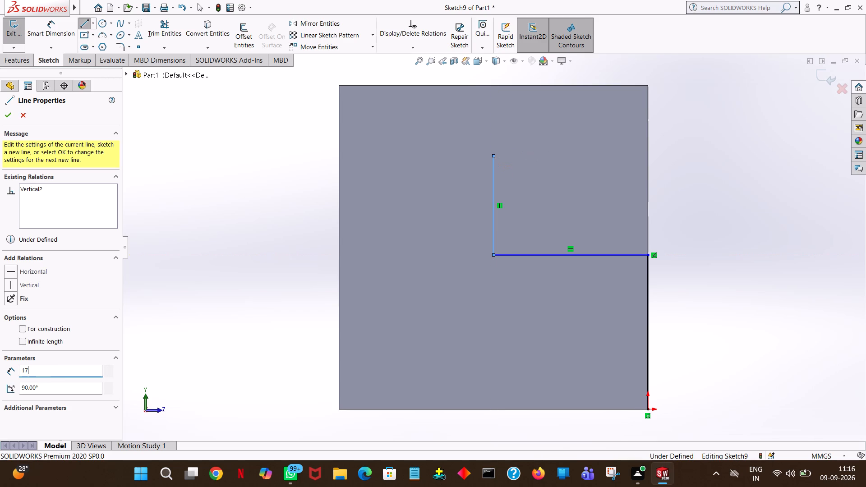
key(Return)
right_click(406, 132)
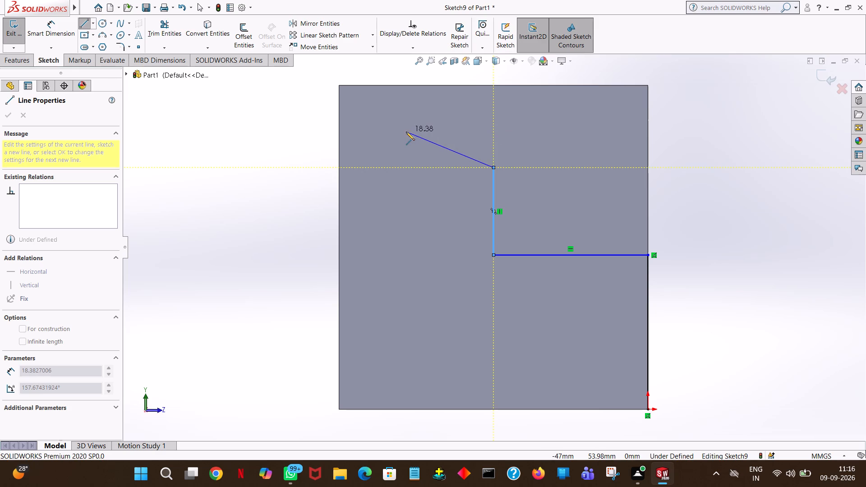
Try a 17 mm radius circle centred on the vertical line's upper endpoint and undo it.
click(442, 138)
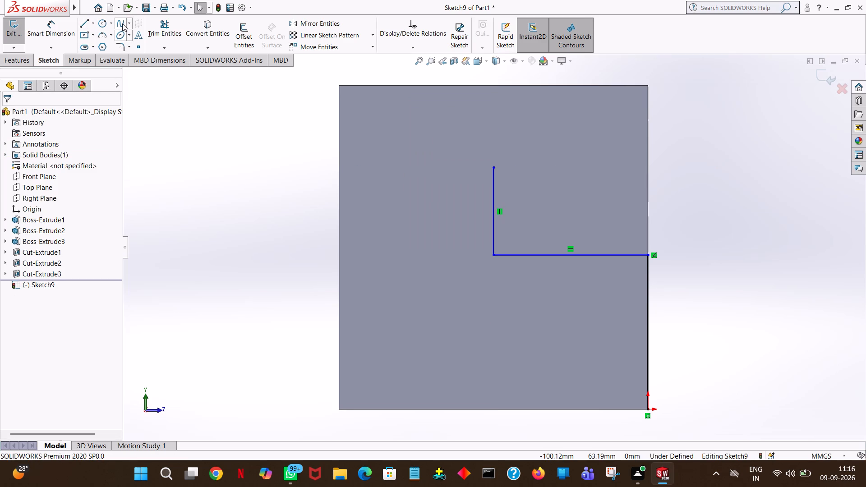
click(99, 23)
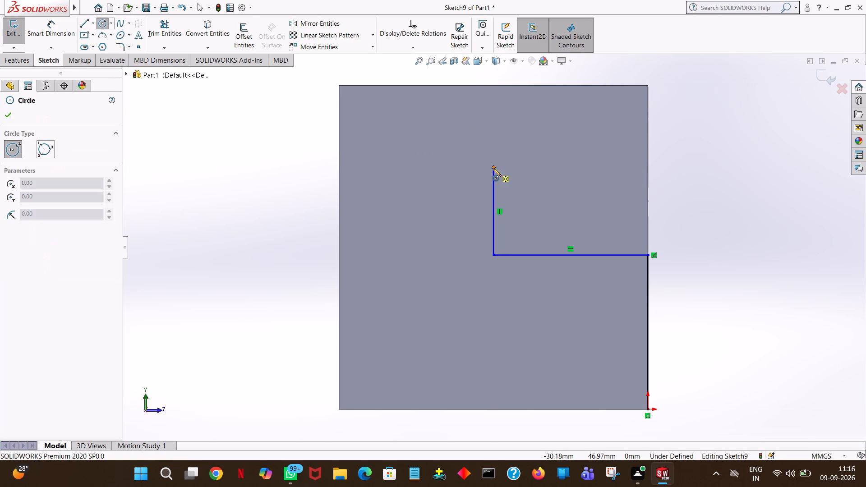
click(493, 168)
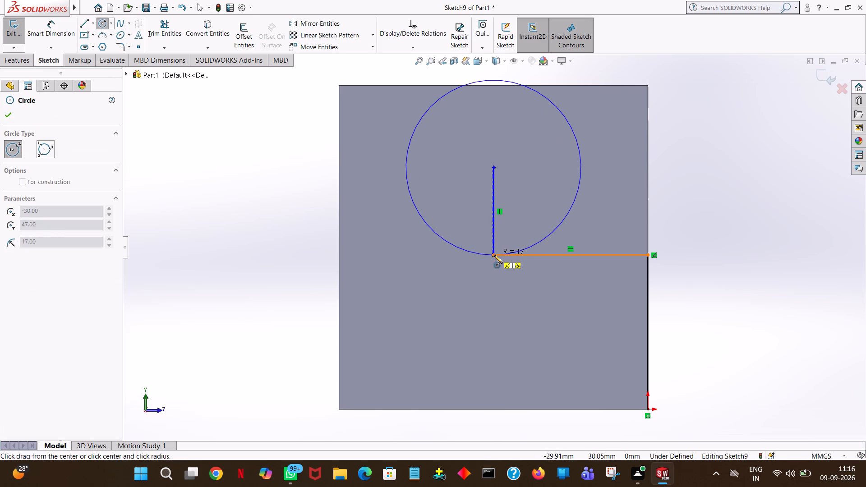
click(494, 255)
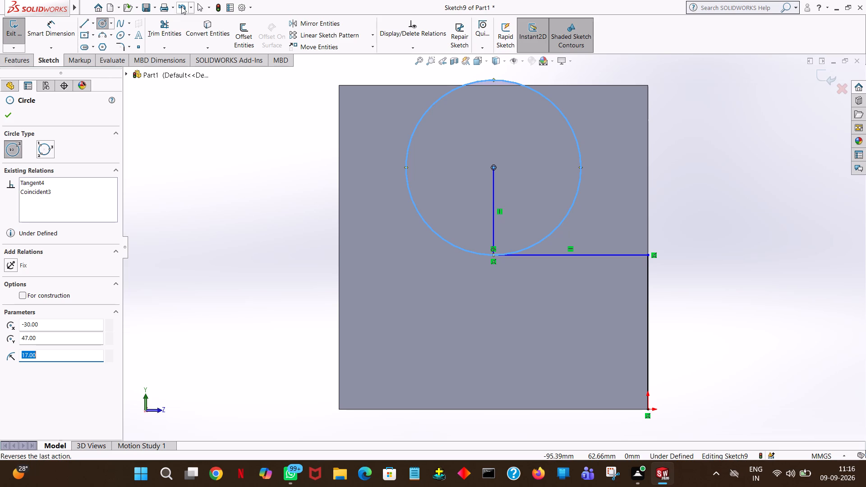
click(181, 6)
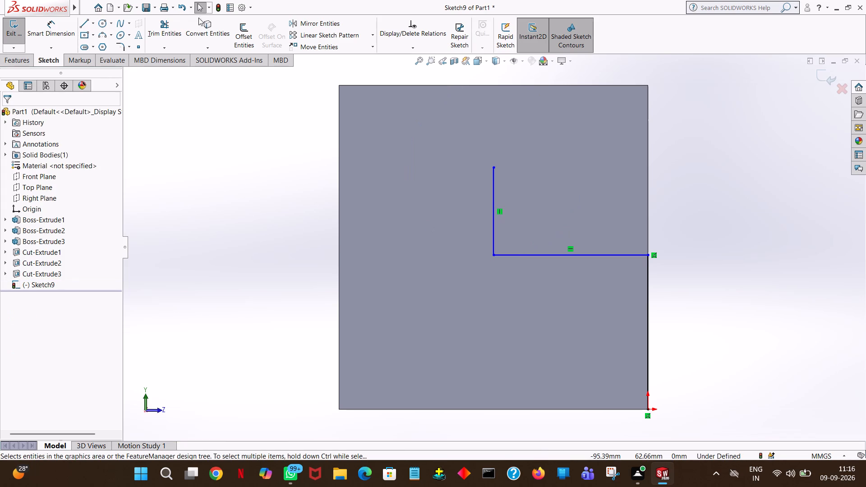
Trim away the 17 mm vertical line at the inner end of the 30 mm horizontal line.
click(166, 24)
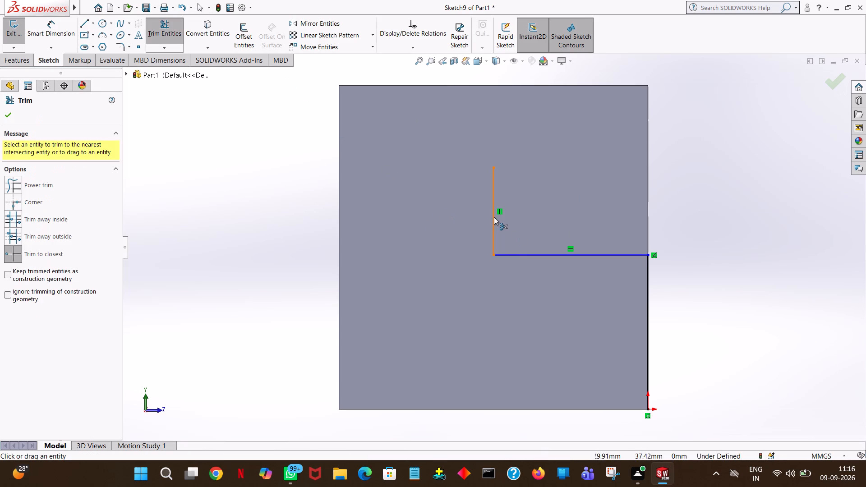
click(494, 217)
click(12, 116)
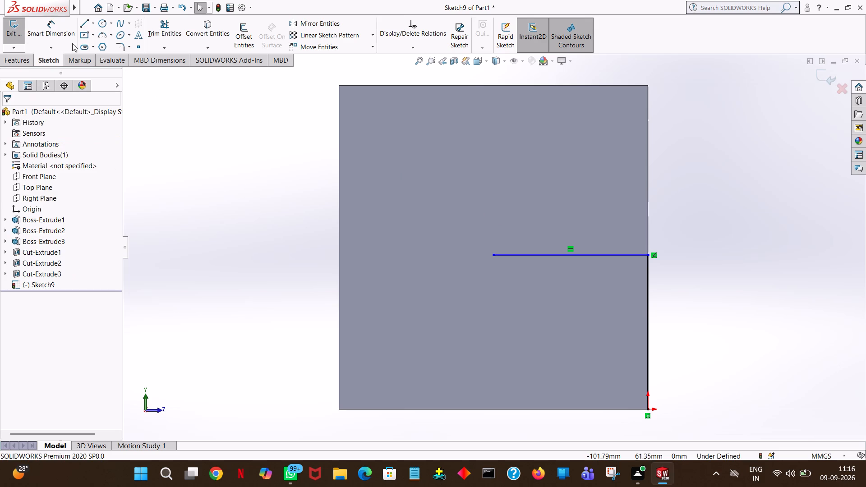
Draw a 10 mm vertical line upward from the inner end of the 30 mm horizontal line.
click(86, 22)
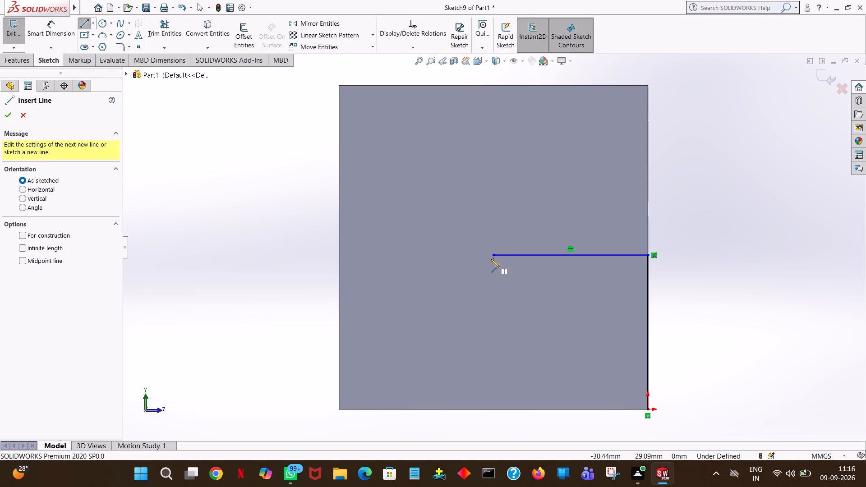
click(493, 254)
click(493, 212)
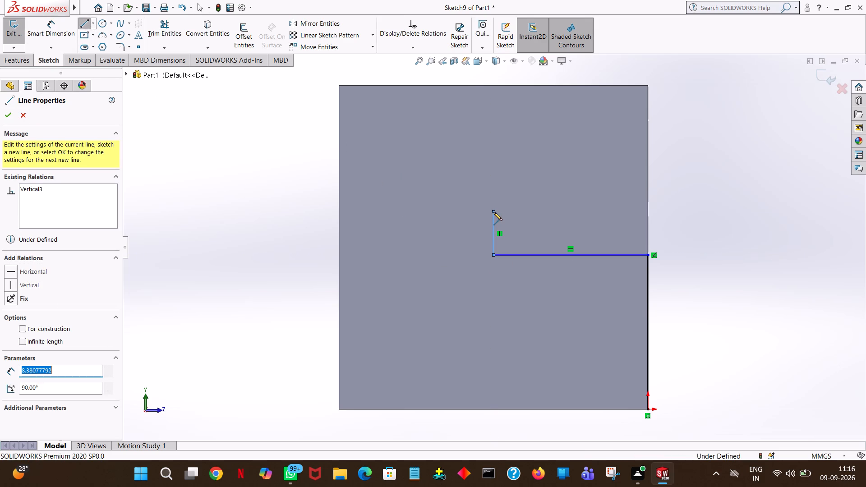
text(10)
key(Return)
right_click(493, 212)
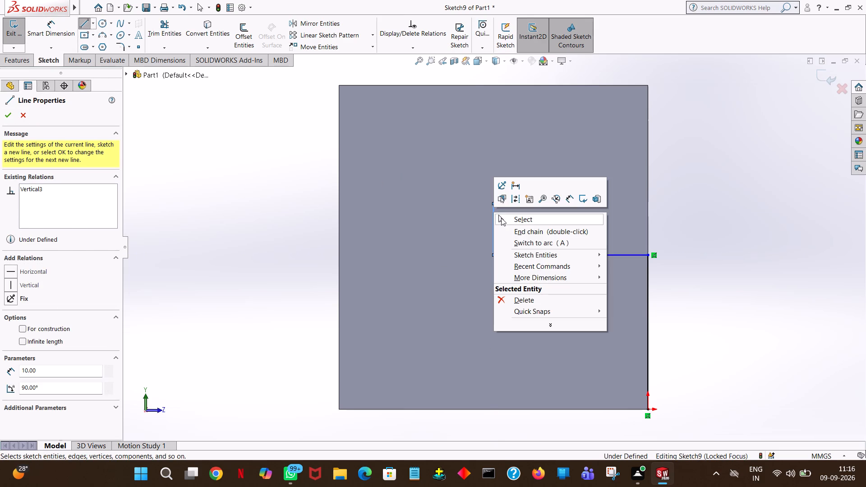
click(502, 219)
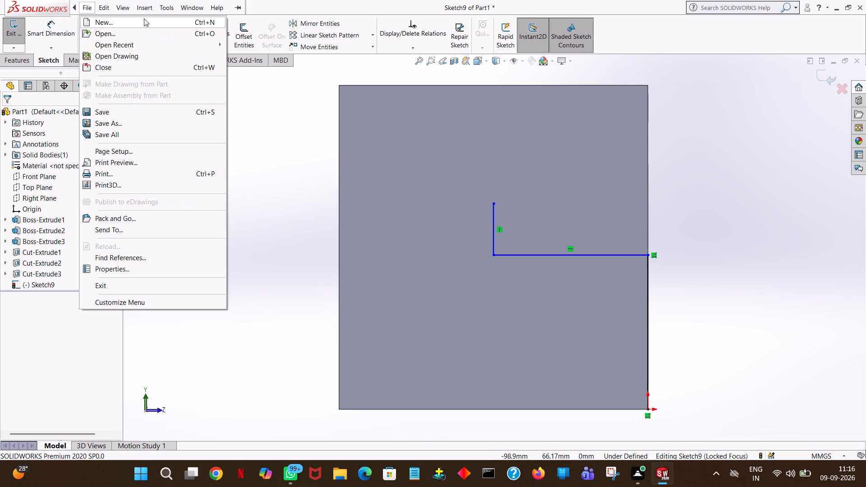
click(325, 127)
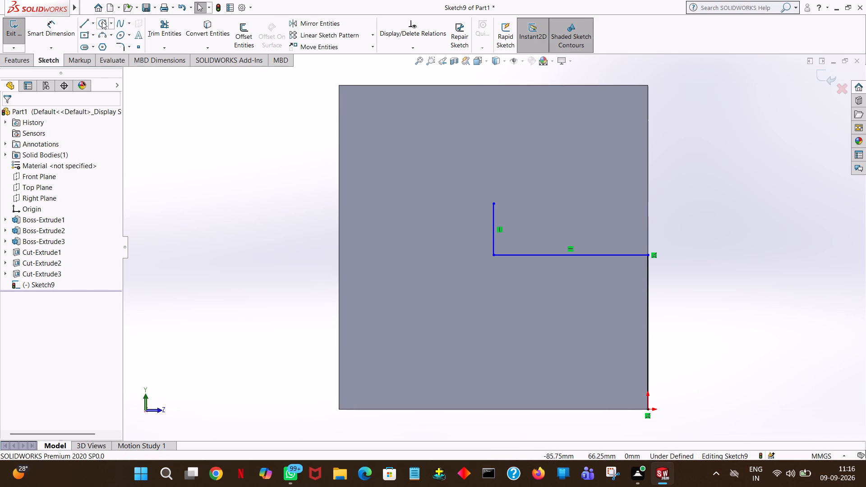
Draw a 10 mm radius circle centred on the 10 mm line's upper endpoint, reaching down to its lower endpoint.
click(101, 21)
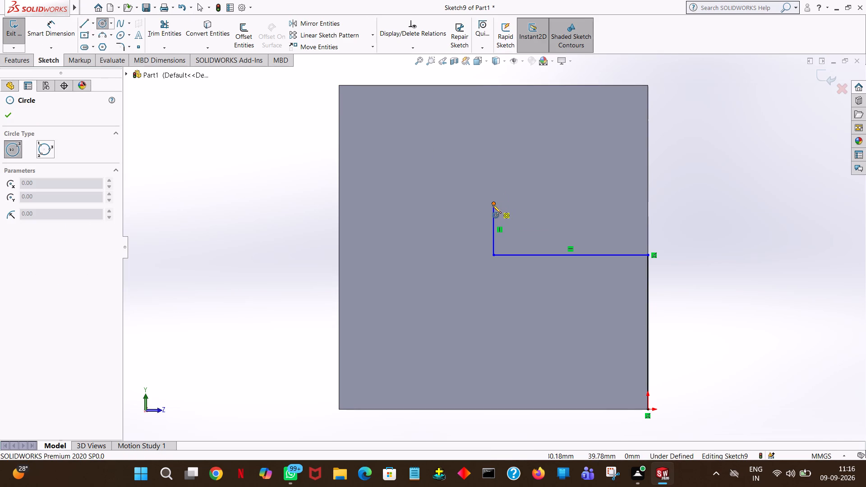
click(494, 203)
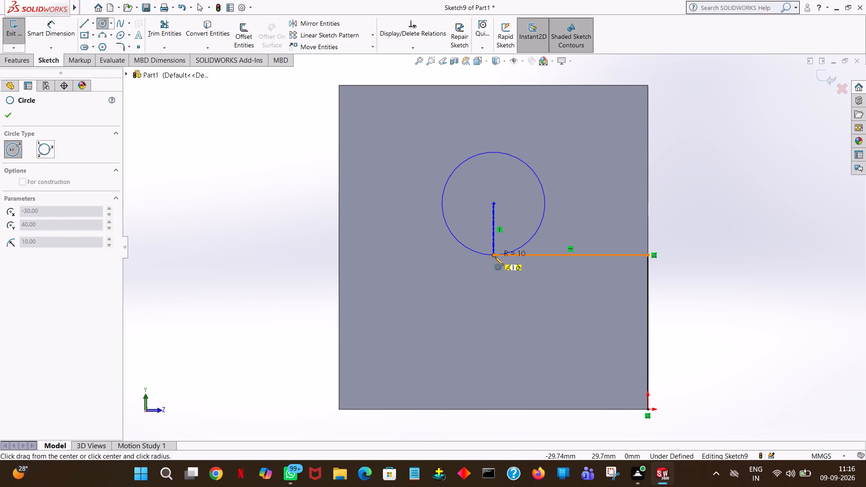
click(495, 257)
right_click(678, 165)
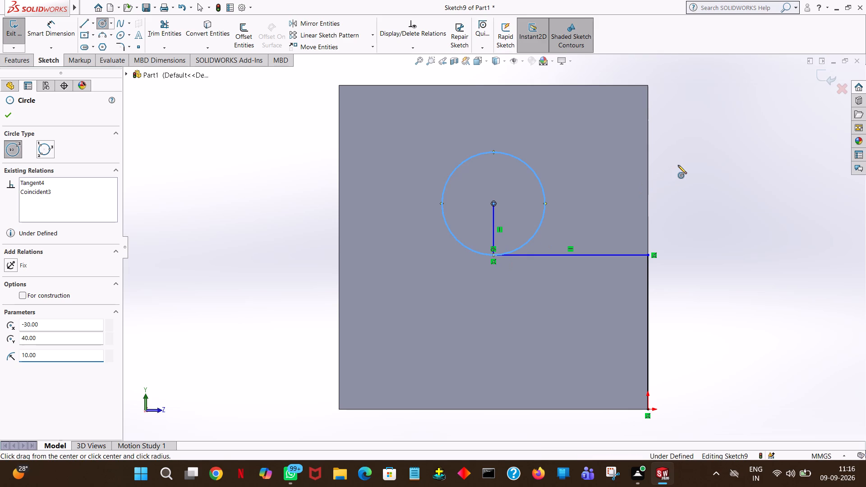
click(687, 167)
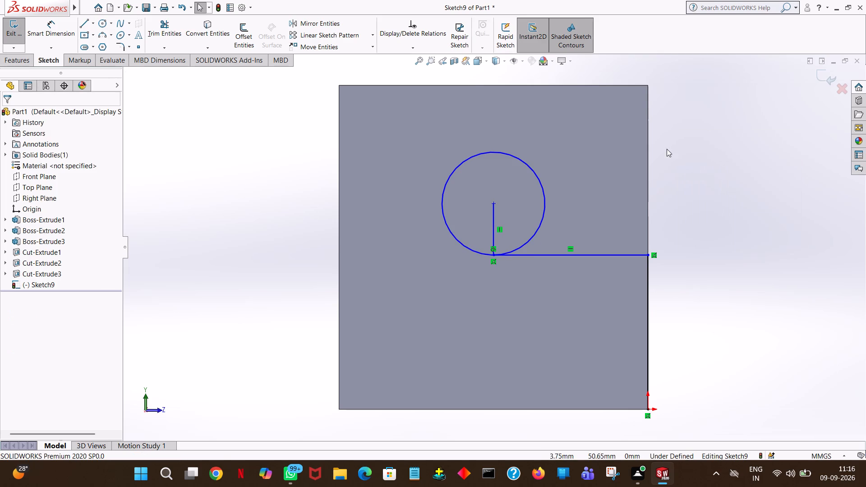
Trim away the 30 mm horizontal line and the 10 mm vertical line, keeping the circle.
click(164, 29)
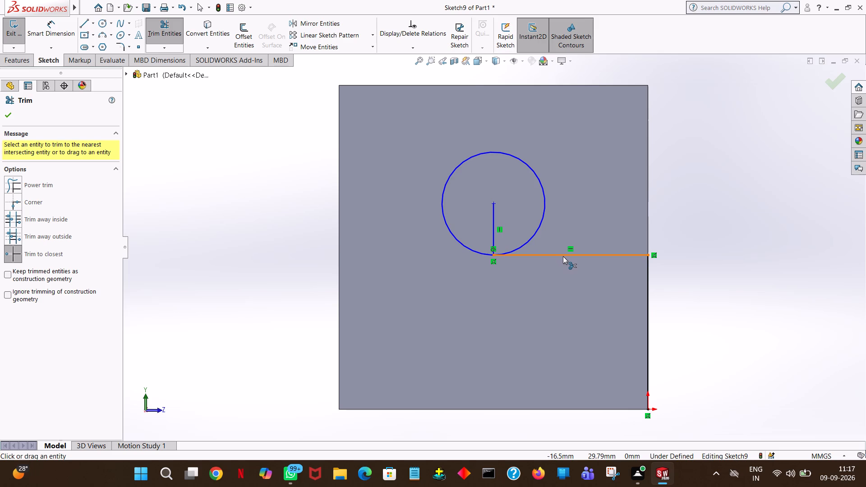
click(563, 256)
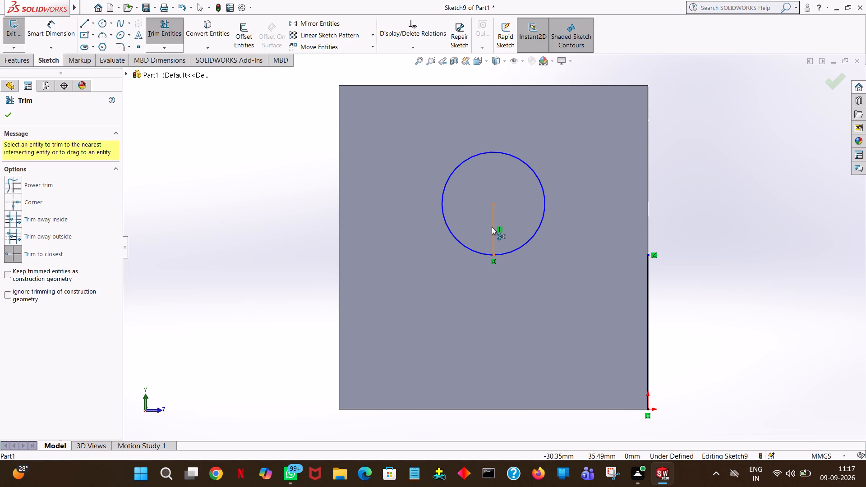
click(495, 226)
Draw a 20 mm horizontal line from the circle's quadrant point to the face's vertical edge above the origin.
click(83, 25)
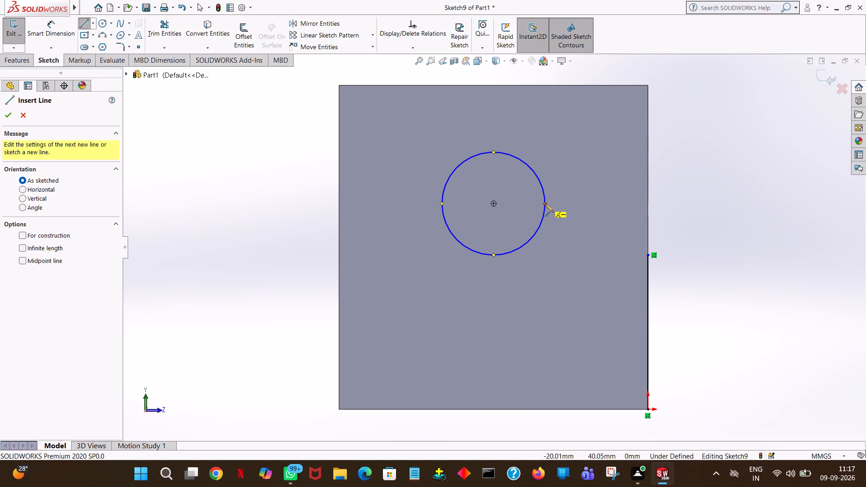
click(545, 203)
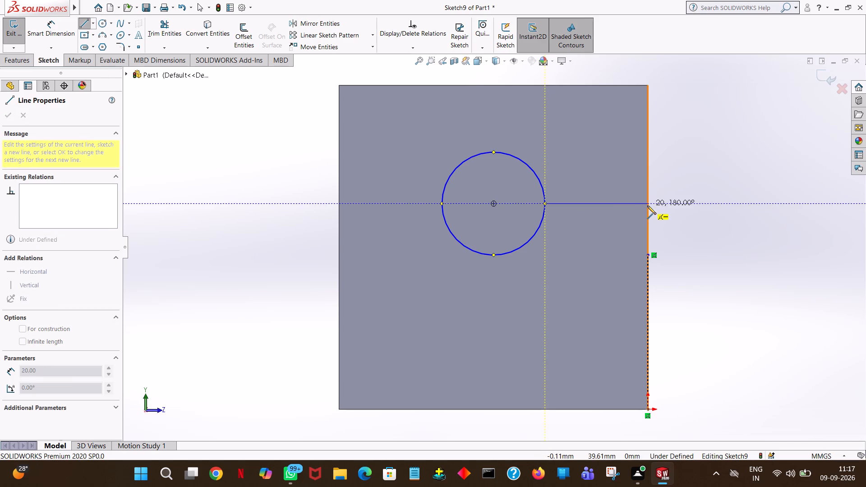
click(647, 203)
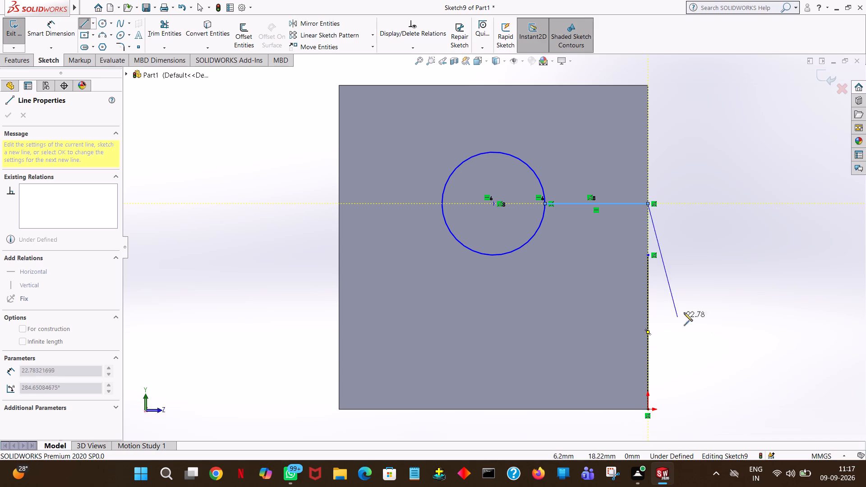
right_click(696, 304)
click(710, 310)
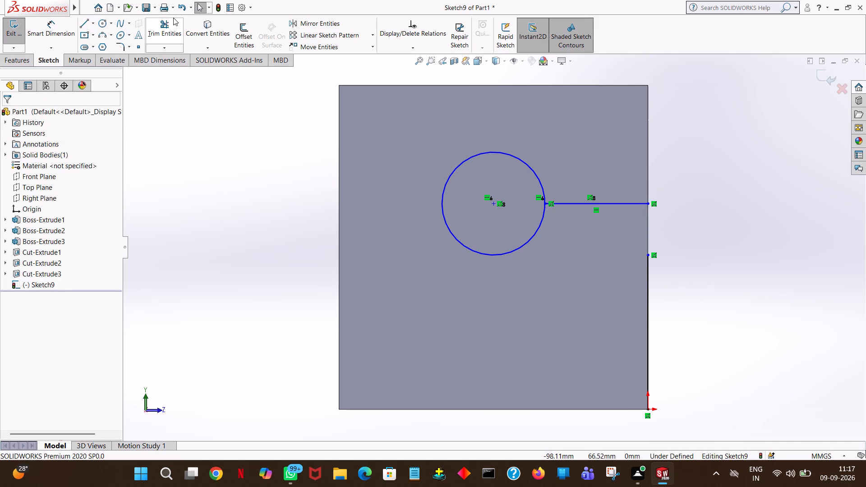
Trim away the 30 mm vertical line rising from the origin.
click(173, 18)
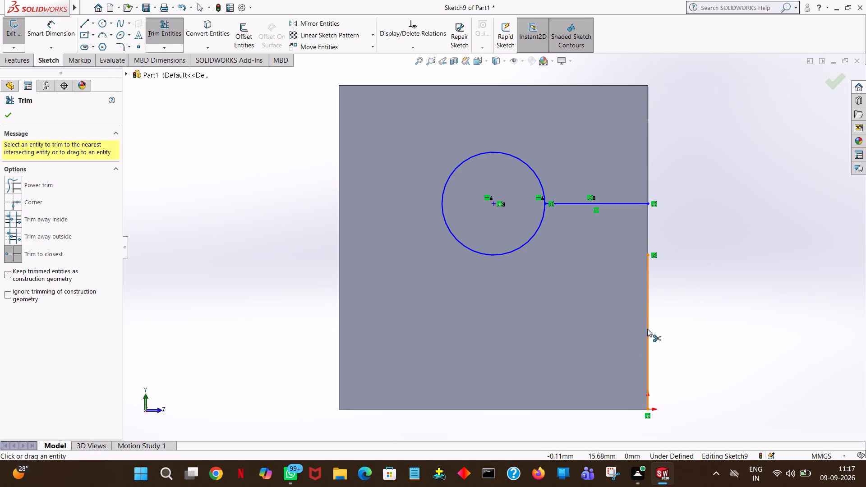
click(647, 329)
Draw a 25 mm vertical line down the face edge from the outer end of the 20 mm horizontal line.
click(84, 23)
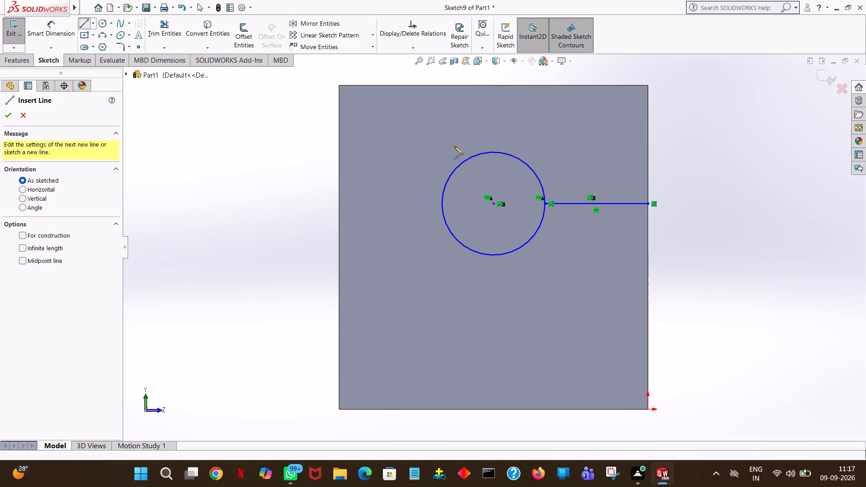
click(647, 204)
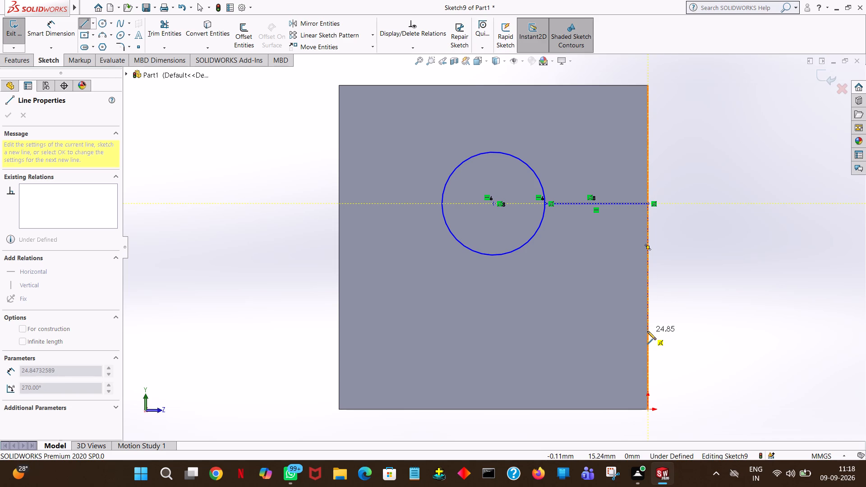
click(647, 330)
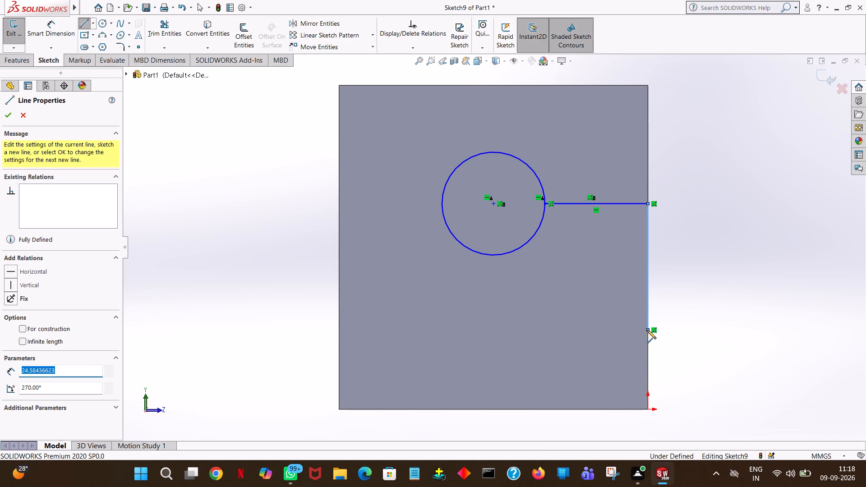
text(25)
key(Return)
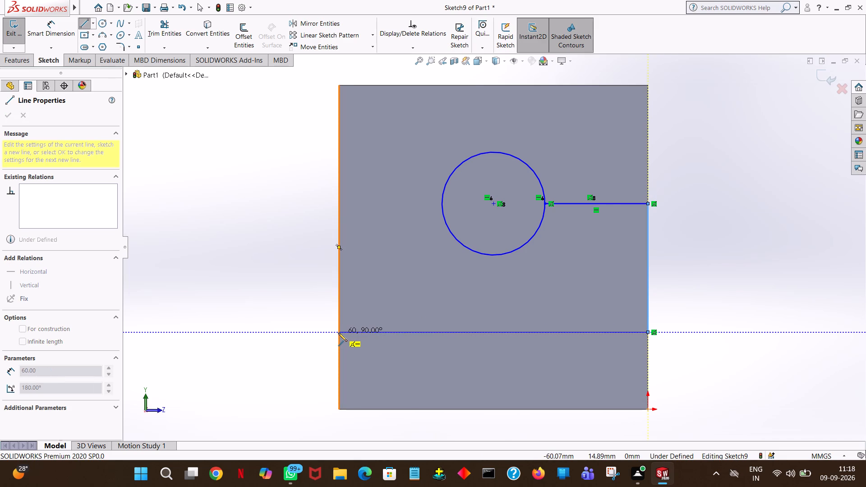
Continue the profile with a 60 mm horizontal line to the opposite edge, 25 mm upward, and 20 mm inward to the circle's other quadrant point.
click(338, 333)
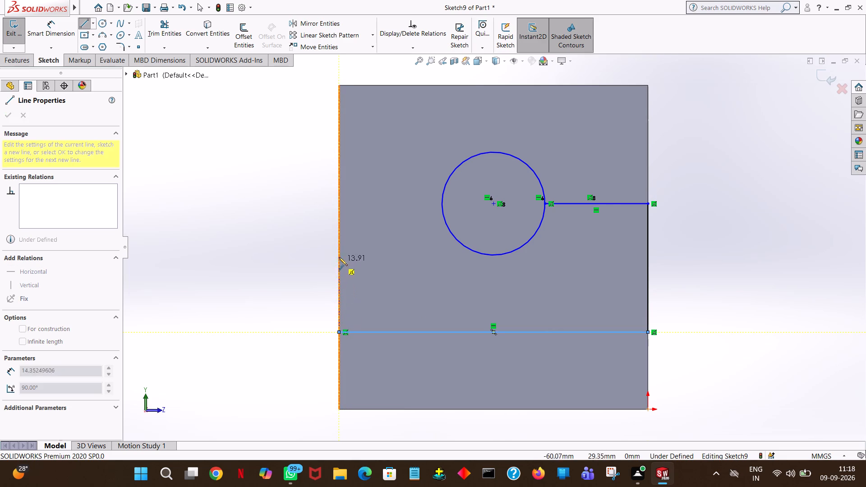
click(339, 203)
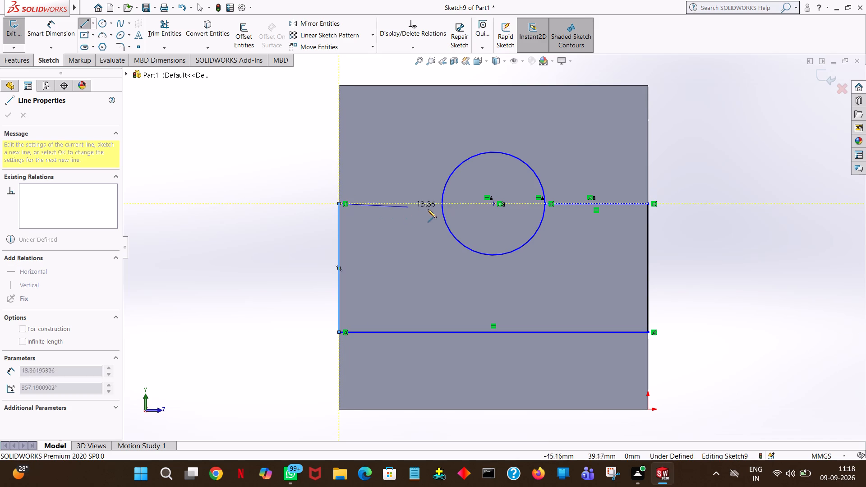
click(442, 203)
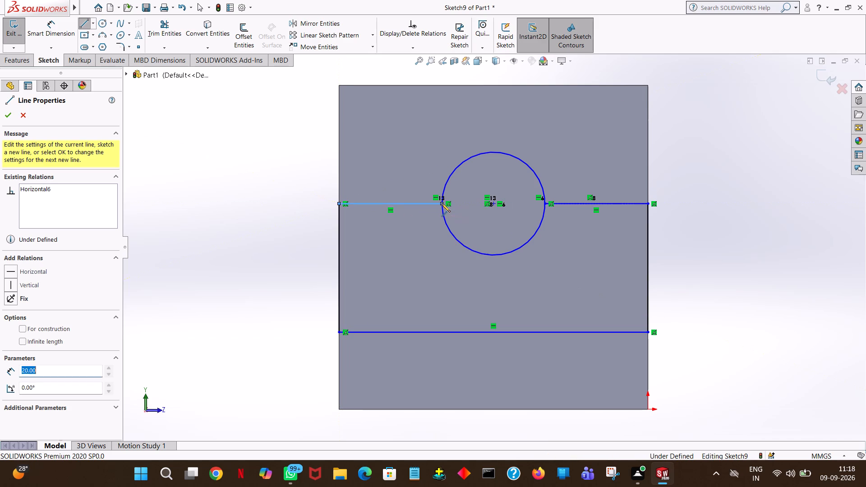
right_click(442, 203)
click(457, 207)
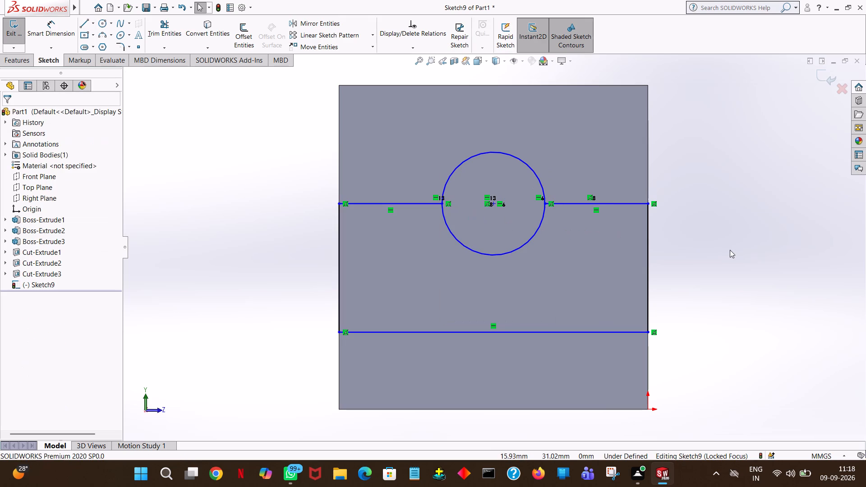
Extrude the sketch's circle and the rectangular region above the pocket floor as a 5 mm blind boss on the middle upright.
middle_drag(728, 251, 717, 253)
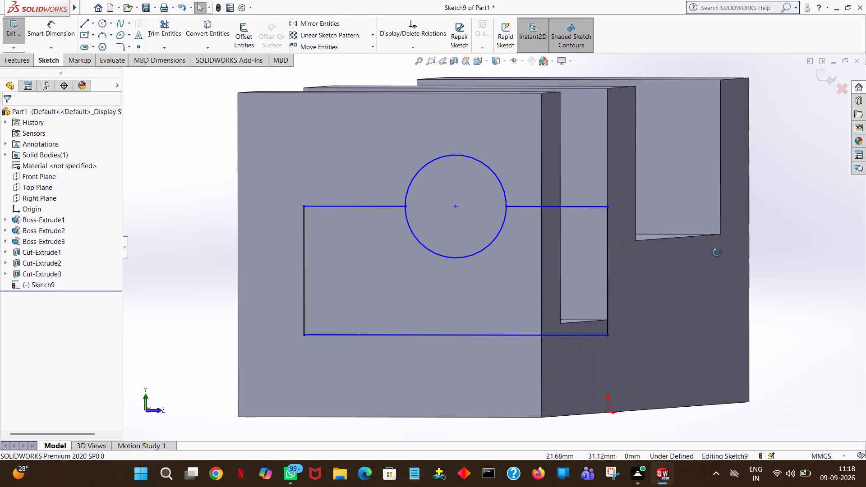
middle_drag(717, 253, 676, 265)
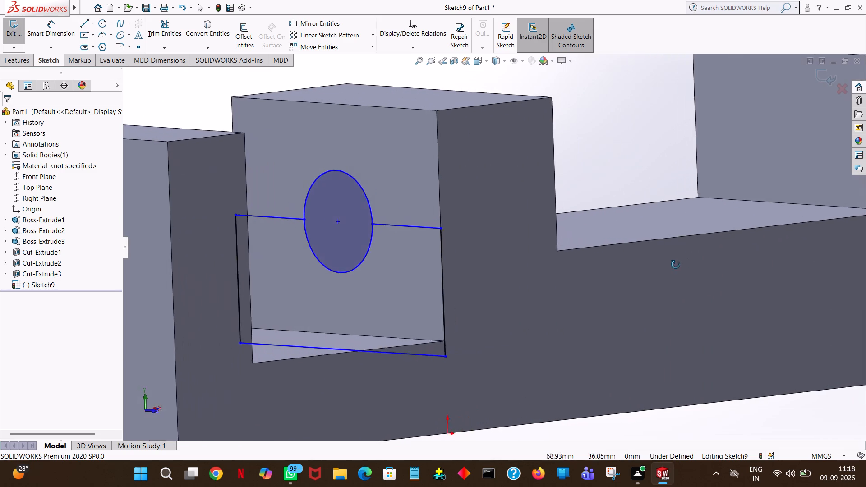
middle_drag(676, 265, 637, 273)
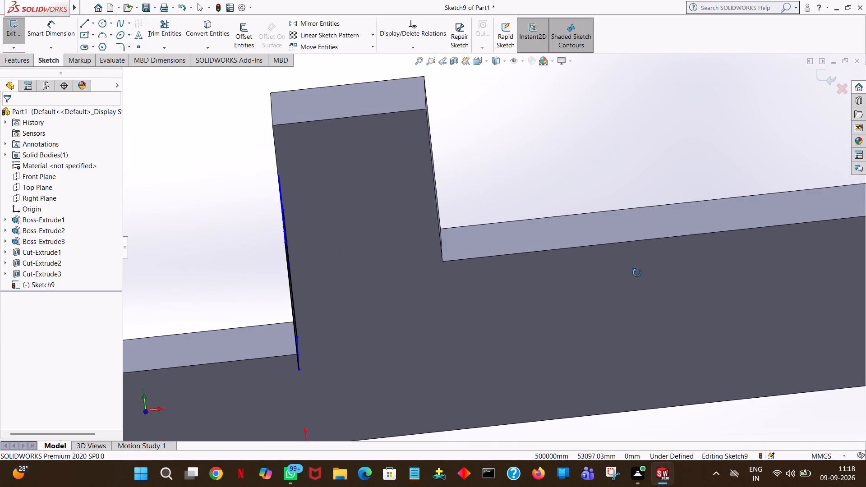
middle_drag(637, 273, 643, 271)
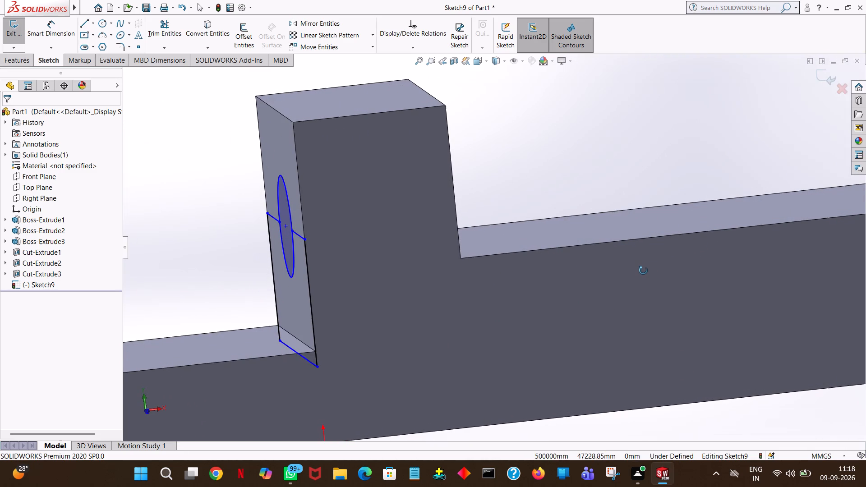
middle_drag(643, 271, 636, 252)
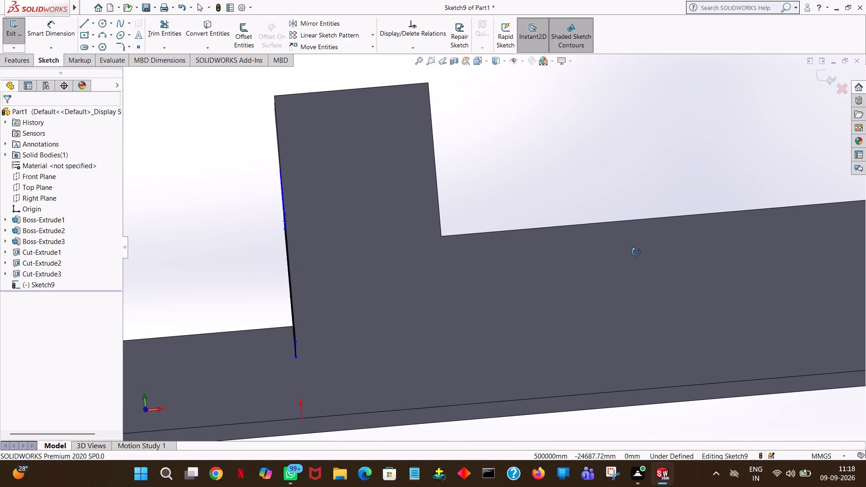
middle_drag(636, 252, 676, 259)
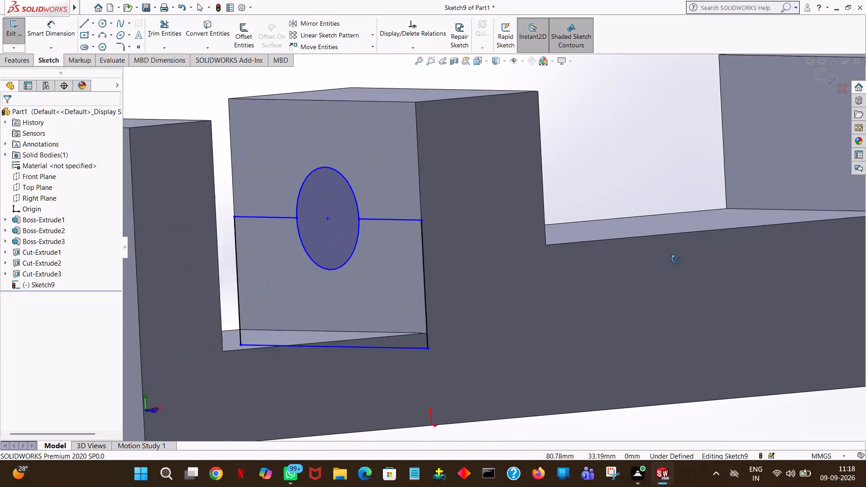
middle_drag(676, 259, 669, 262)
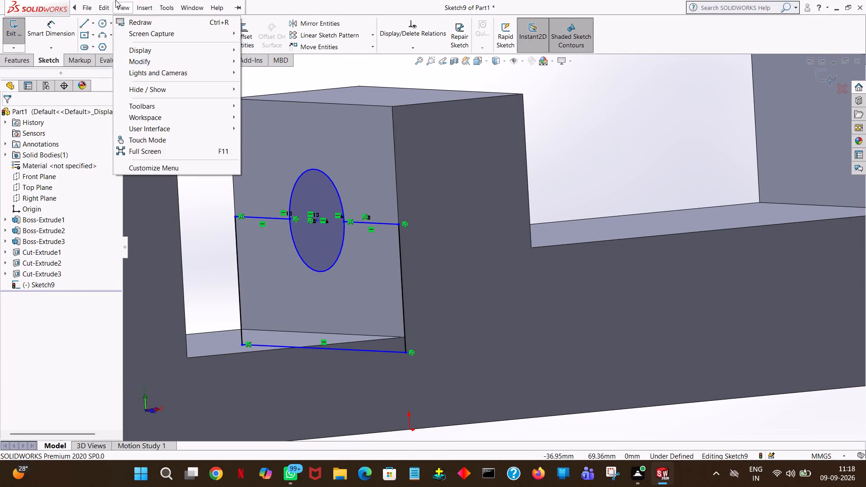
click(25, 61)
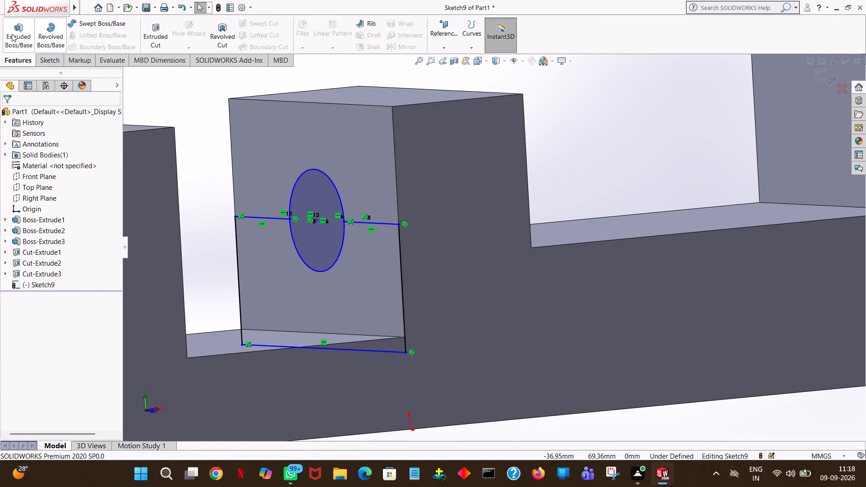
click(12, 34)
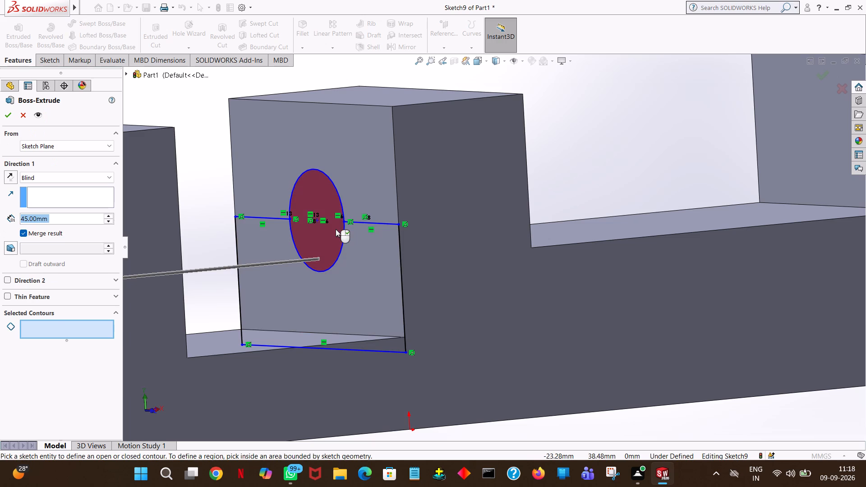
click(336, 229)
click(368, 264)
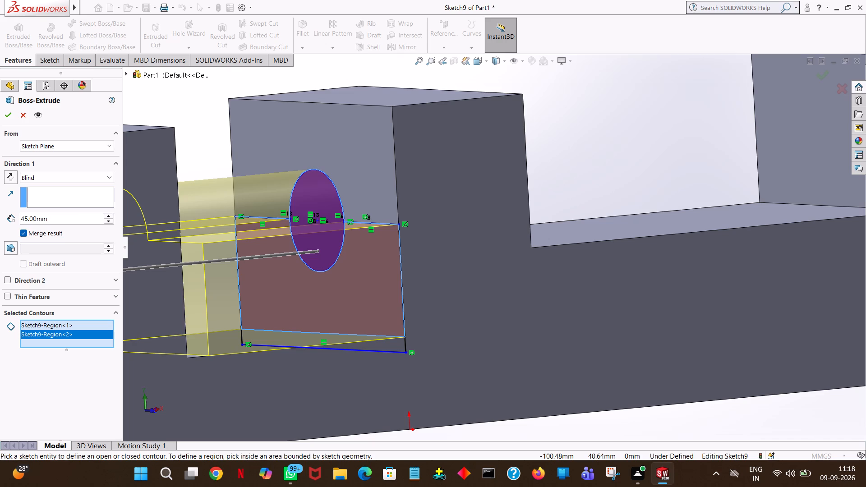
drag(58, 217, 0, 222)
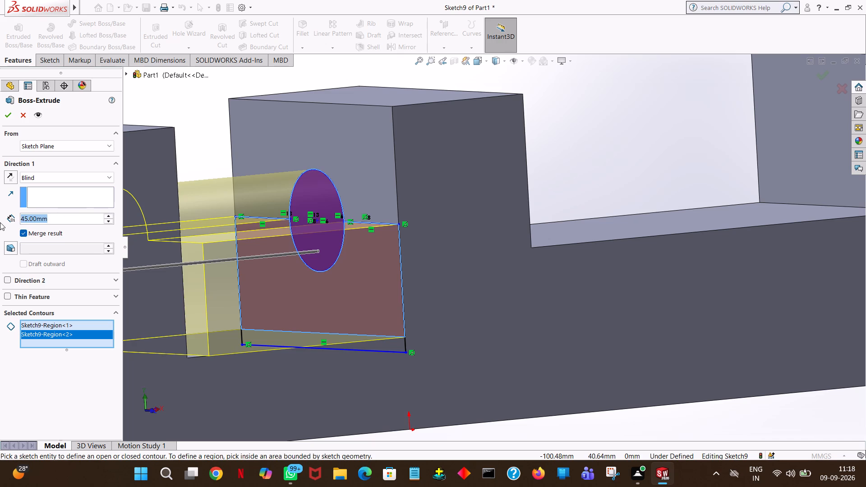
key(5)
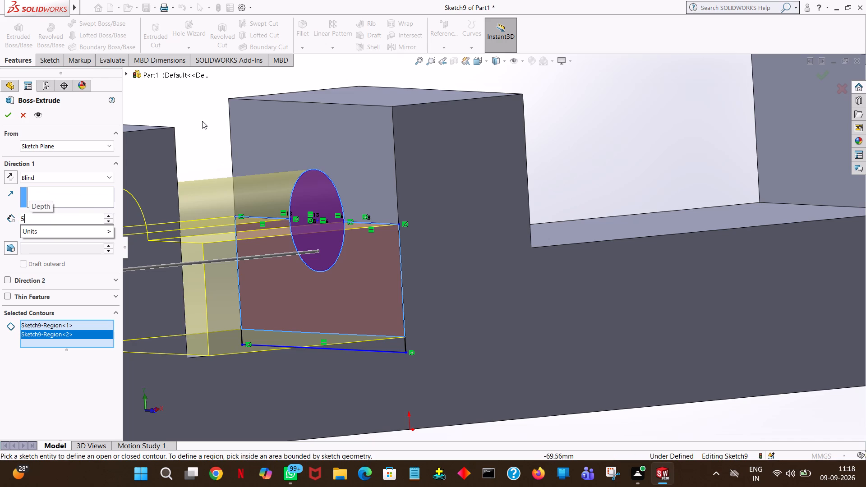
click(202, 119)
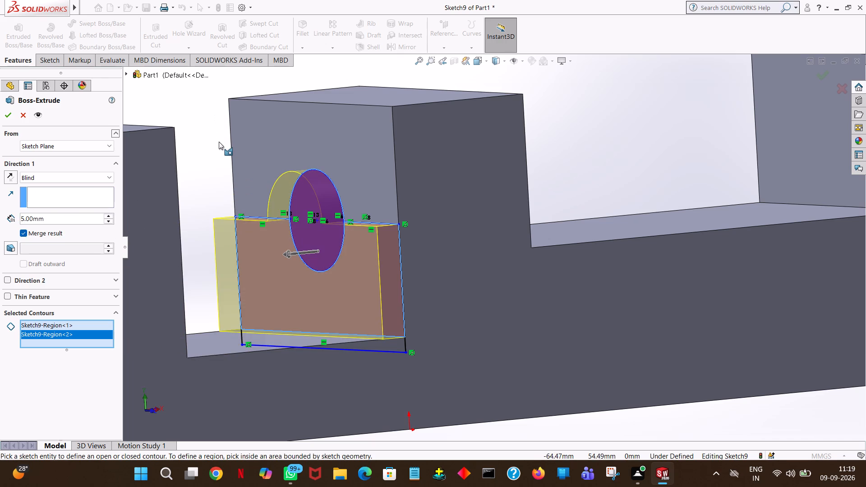
click(4, 114)
click(209, 131)
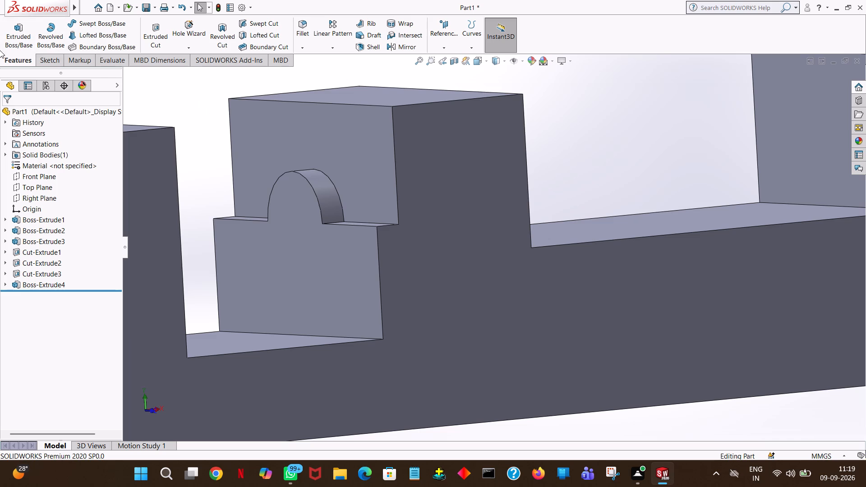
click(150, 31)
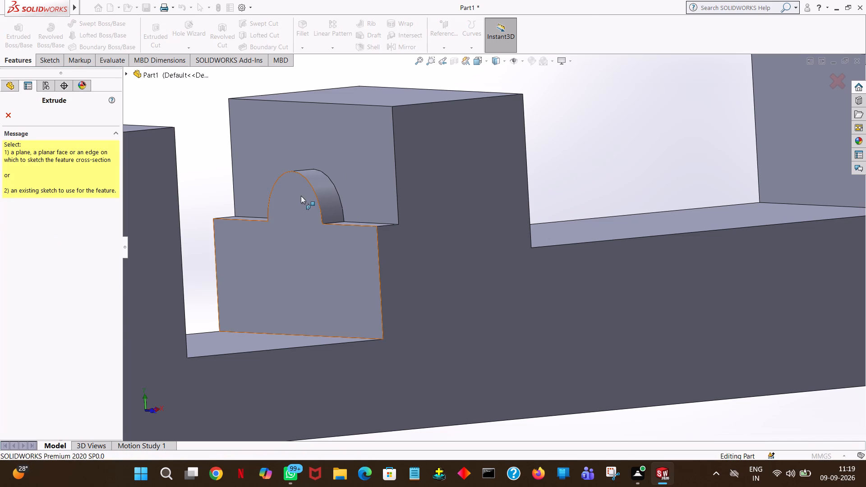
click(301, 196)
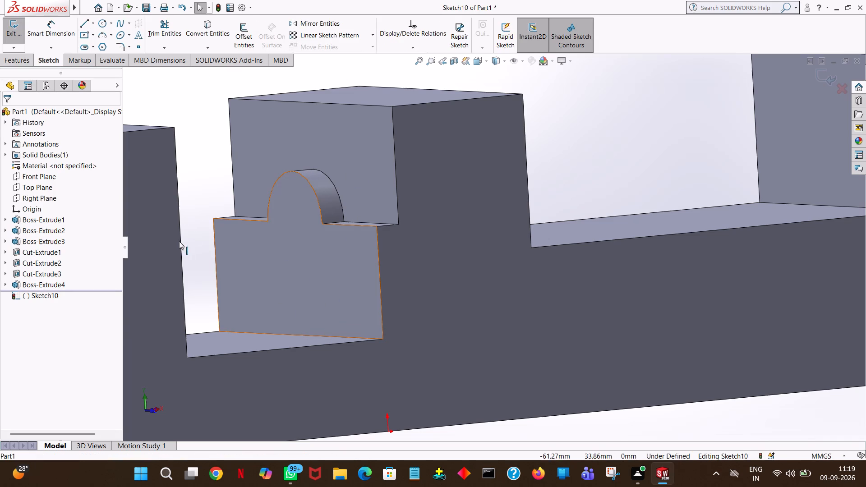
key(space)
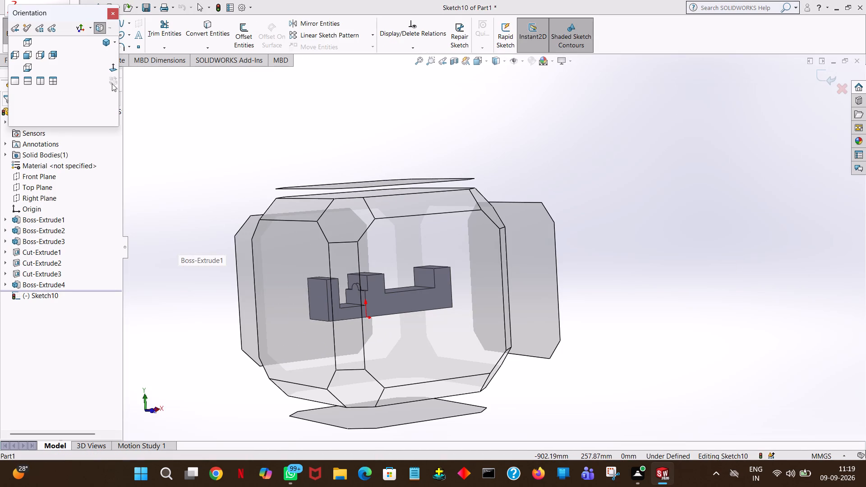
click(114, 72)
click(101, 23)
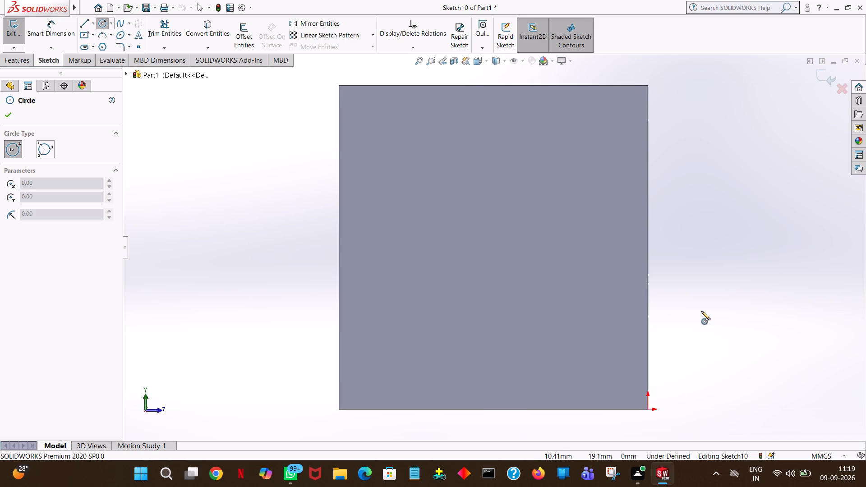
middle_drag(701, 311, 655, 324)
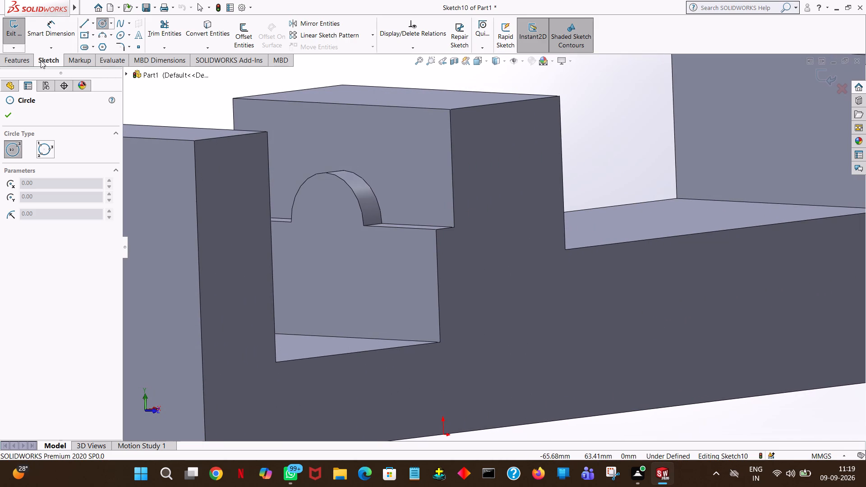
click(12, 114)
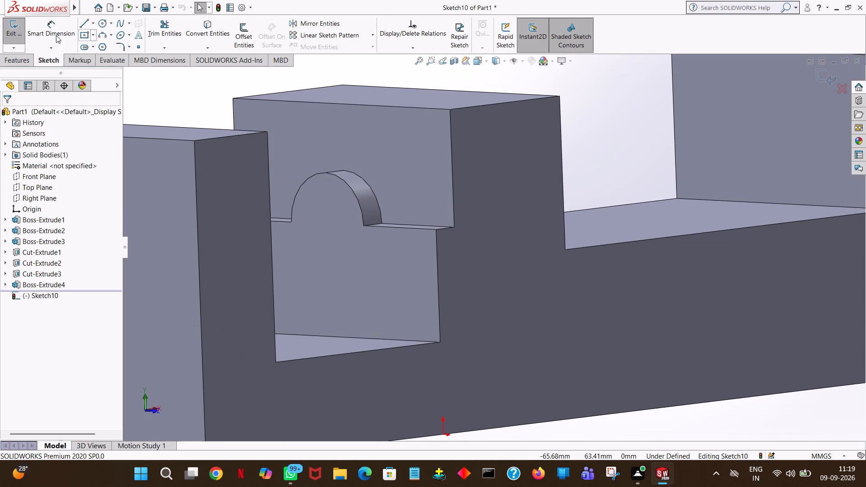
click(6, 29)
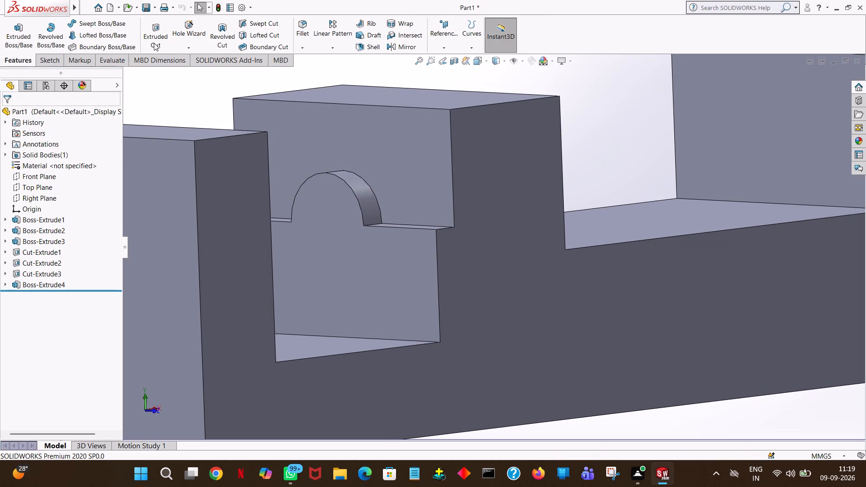
Start an extruded-cut sketch on the front face of the new round-topped boss.
click(154, 43)
click(370, 265)
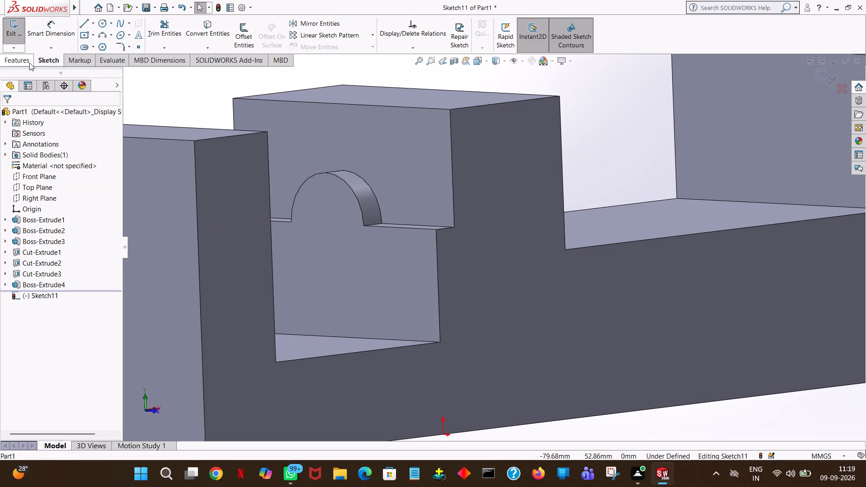
key(space)
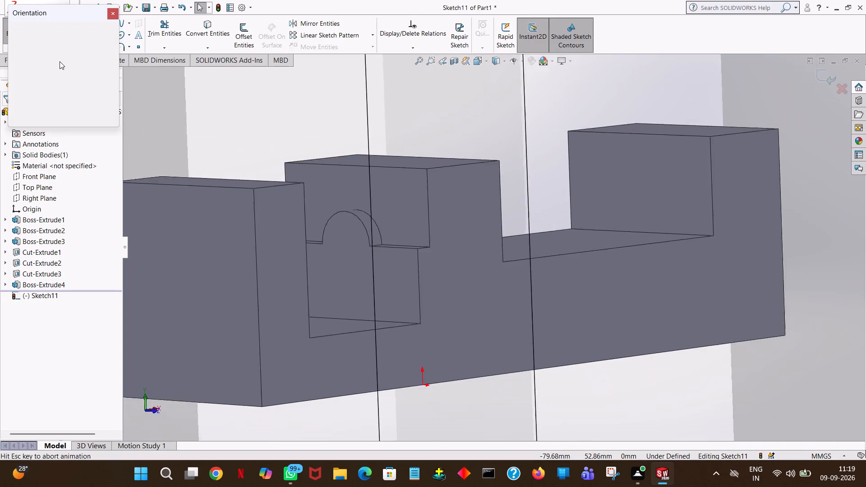
click(112, 70)
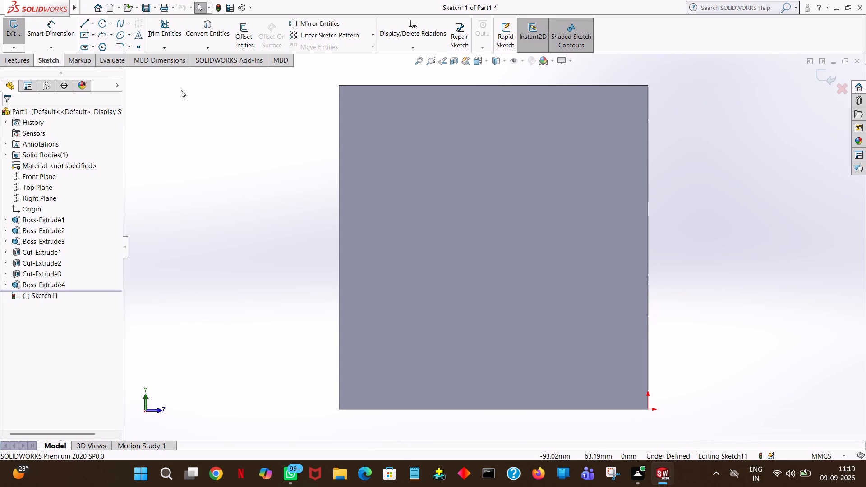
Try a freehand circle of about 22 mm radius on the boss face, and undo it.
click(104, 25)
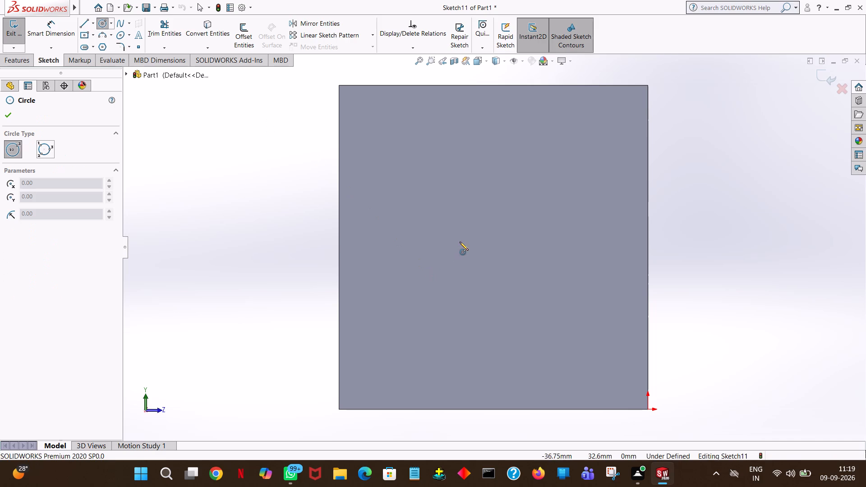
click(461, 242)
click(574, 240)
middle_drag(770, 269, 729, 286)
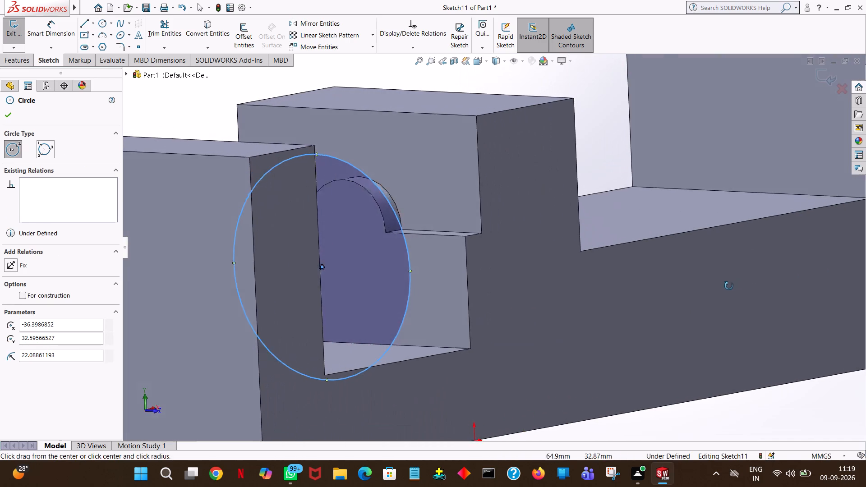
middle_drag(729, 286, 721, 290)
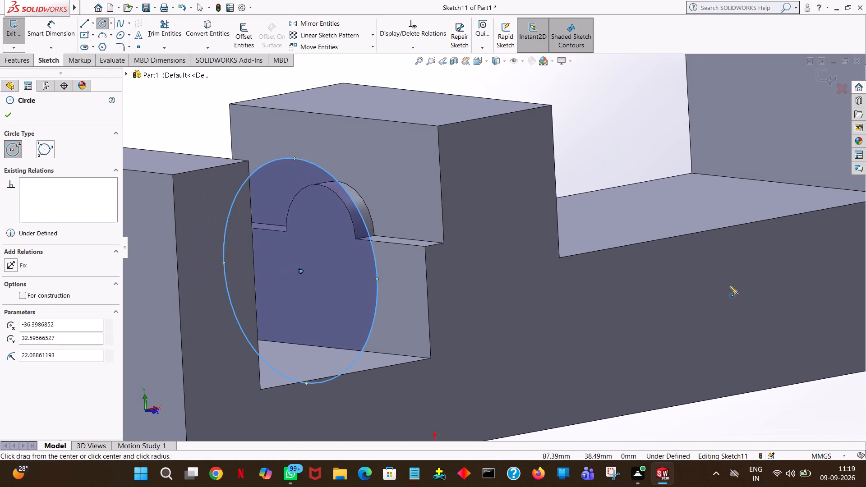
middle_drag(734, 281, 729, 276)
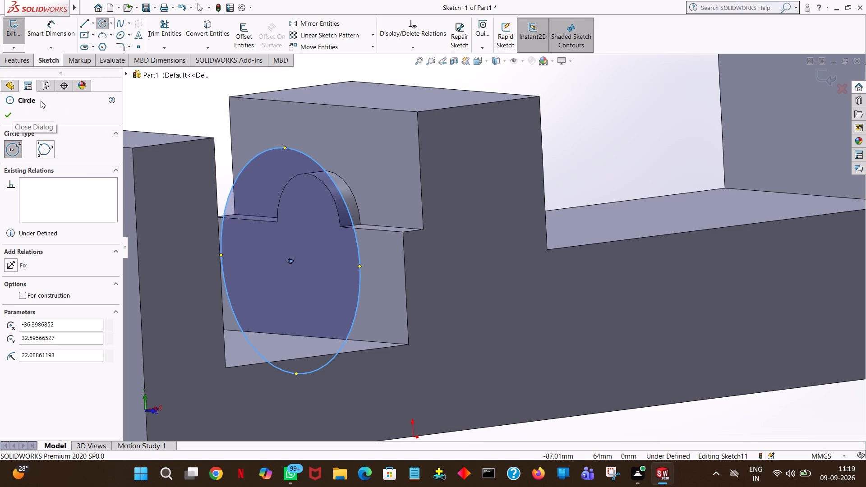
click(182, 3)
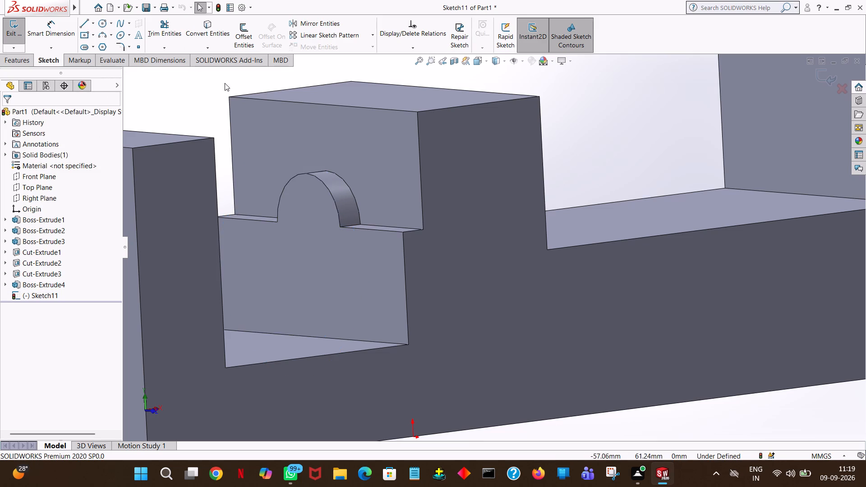
Sketch a 10 mm radius circle on the boss face, centred on its rounded top and matching the arc edge.
click(314, 202)
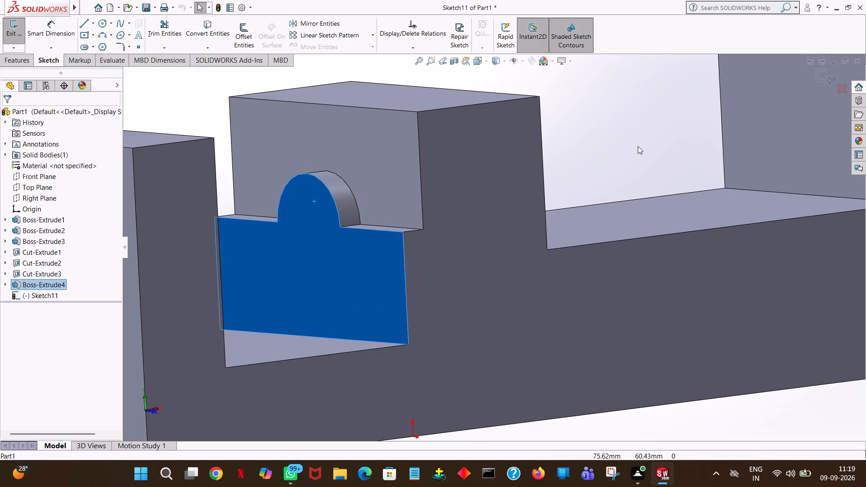
click(639, 145)
click(102, 21)
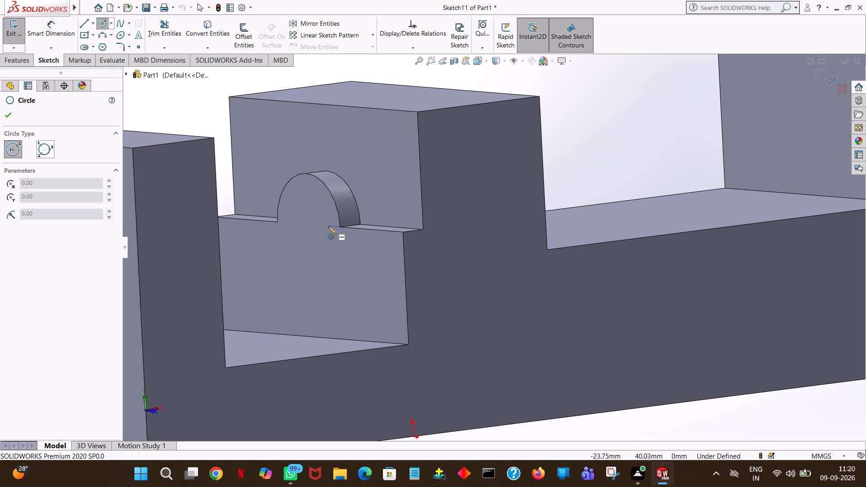
click(307, 224)
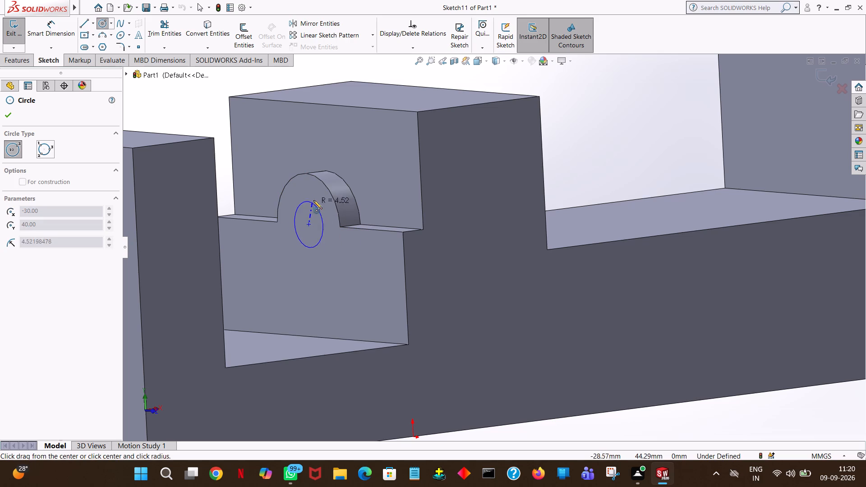
click(315, 178)
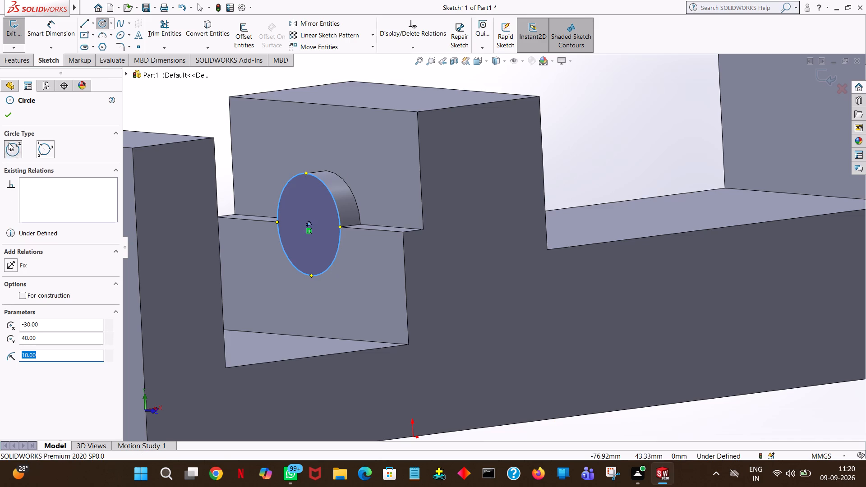
click(10, 117)
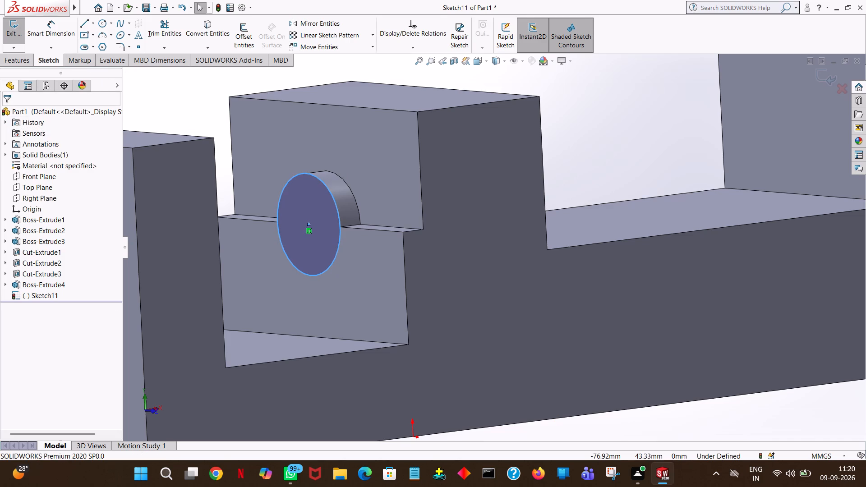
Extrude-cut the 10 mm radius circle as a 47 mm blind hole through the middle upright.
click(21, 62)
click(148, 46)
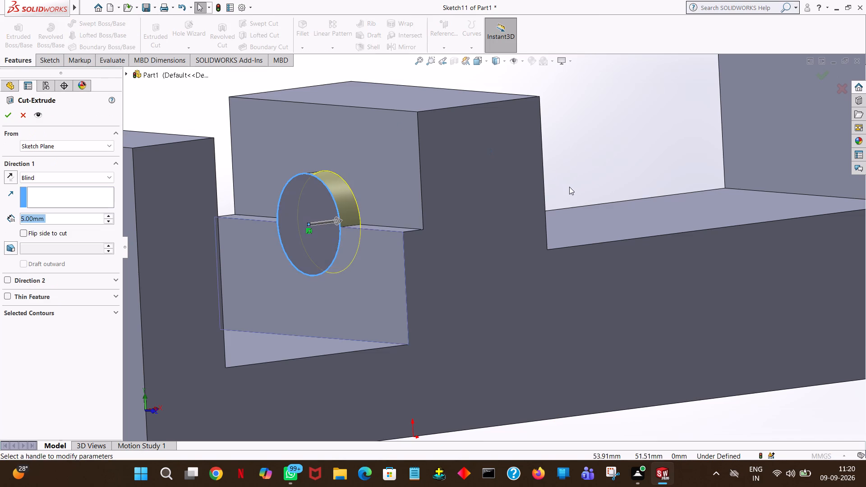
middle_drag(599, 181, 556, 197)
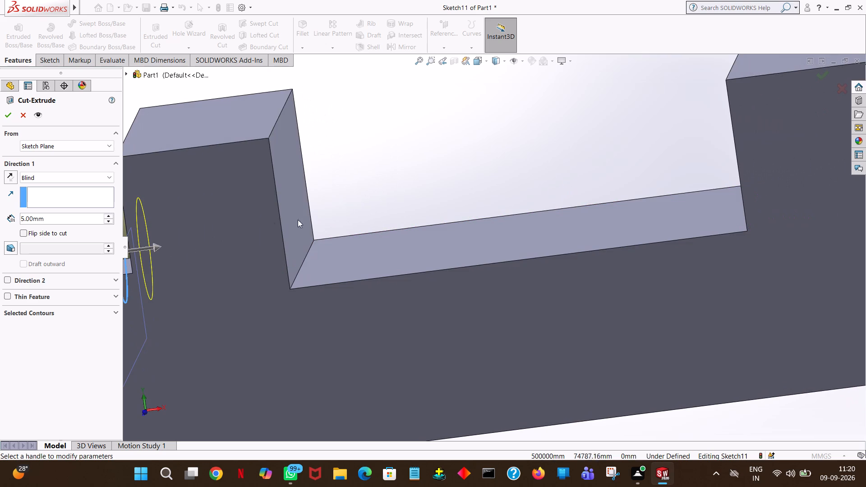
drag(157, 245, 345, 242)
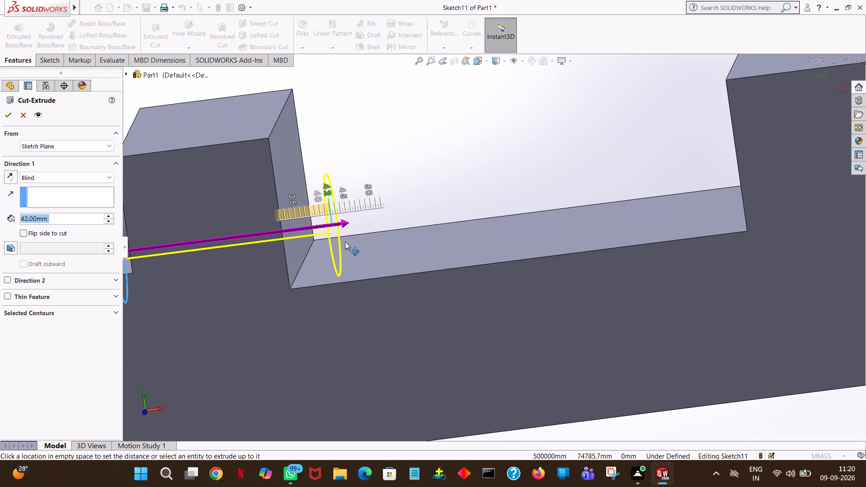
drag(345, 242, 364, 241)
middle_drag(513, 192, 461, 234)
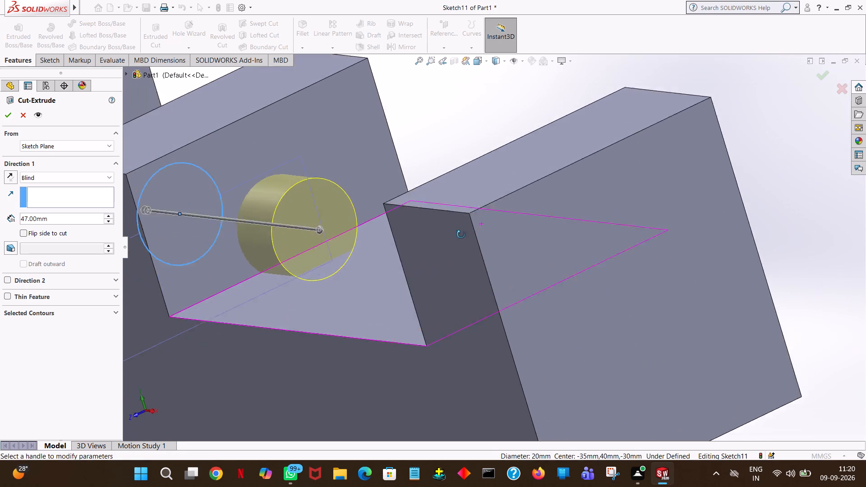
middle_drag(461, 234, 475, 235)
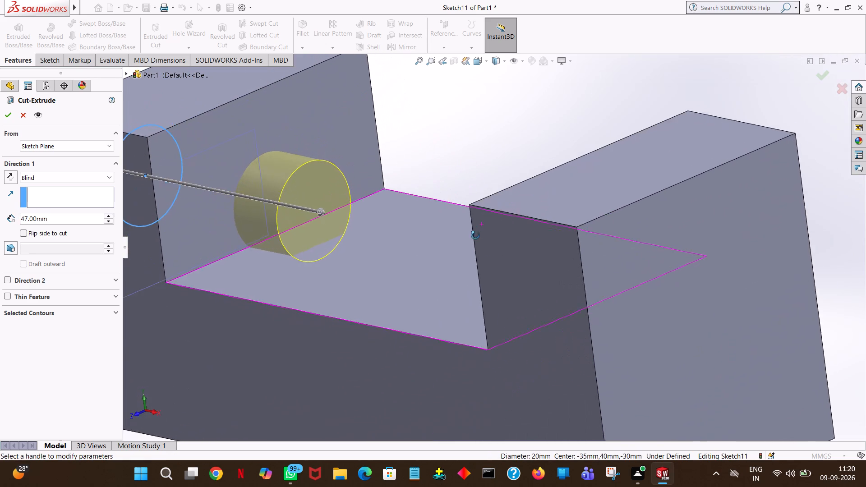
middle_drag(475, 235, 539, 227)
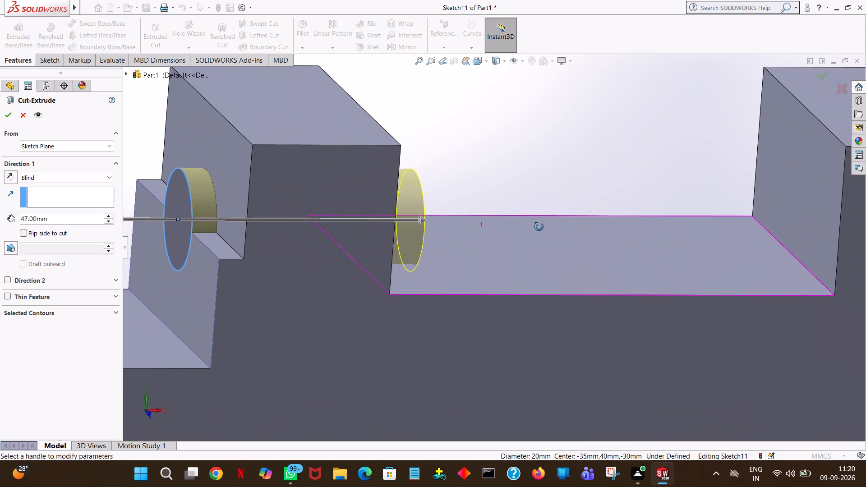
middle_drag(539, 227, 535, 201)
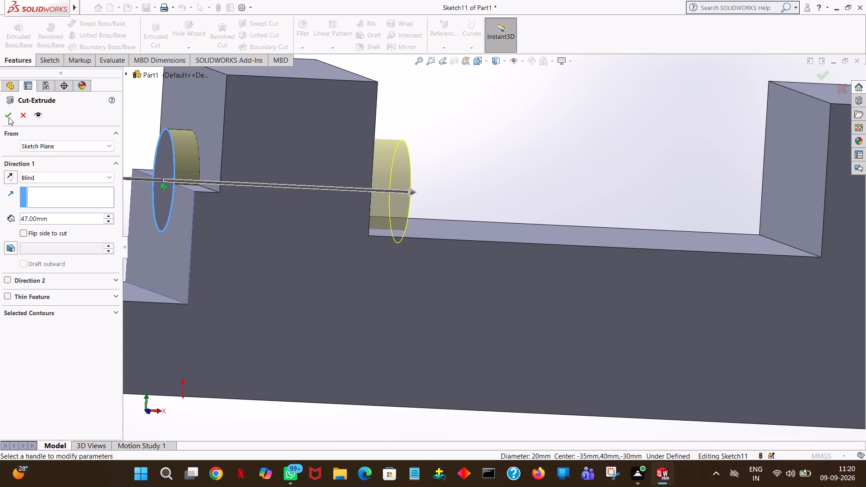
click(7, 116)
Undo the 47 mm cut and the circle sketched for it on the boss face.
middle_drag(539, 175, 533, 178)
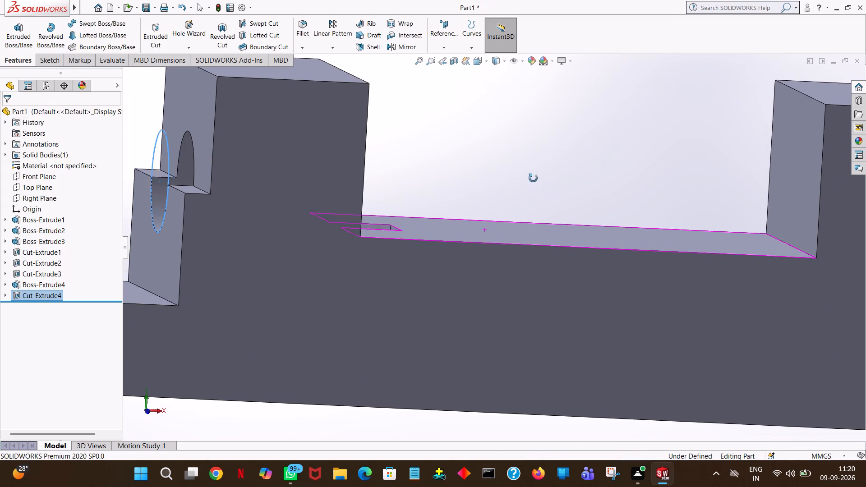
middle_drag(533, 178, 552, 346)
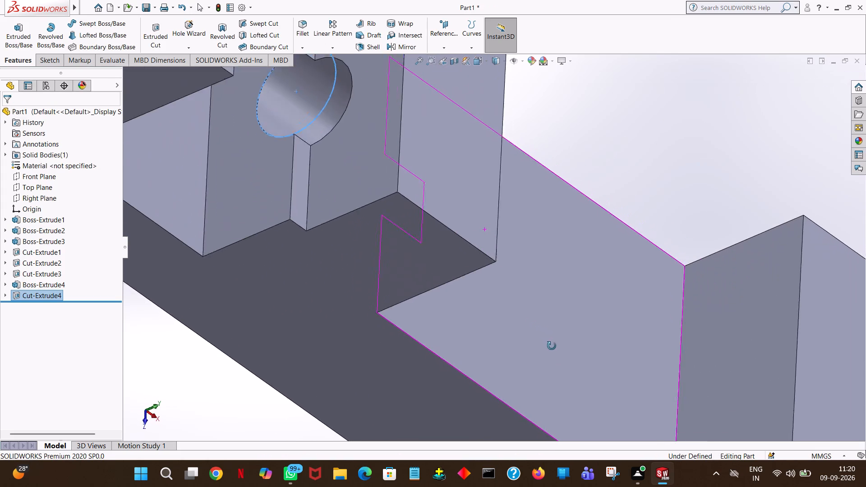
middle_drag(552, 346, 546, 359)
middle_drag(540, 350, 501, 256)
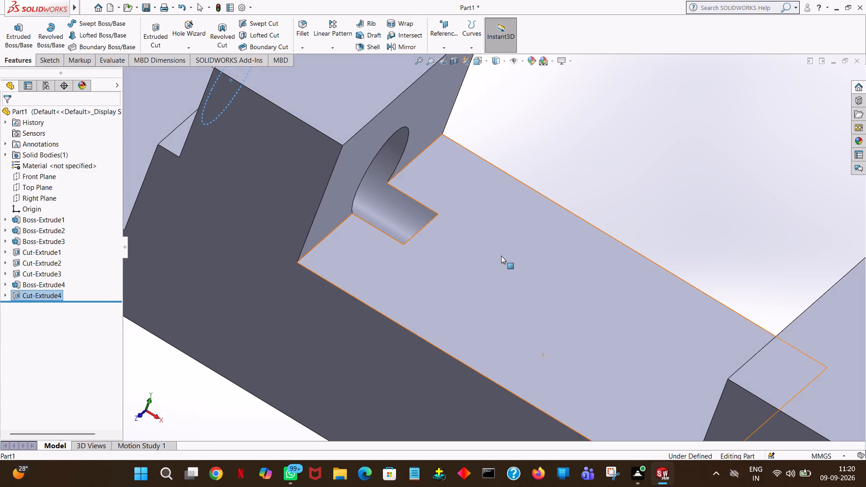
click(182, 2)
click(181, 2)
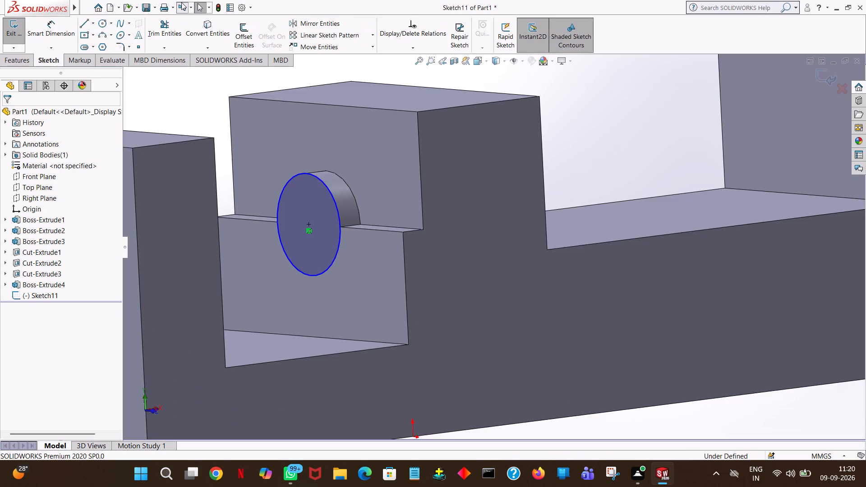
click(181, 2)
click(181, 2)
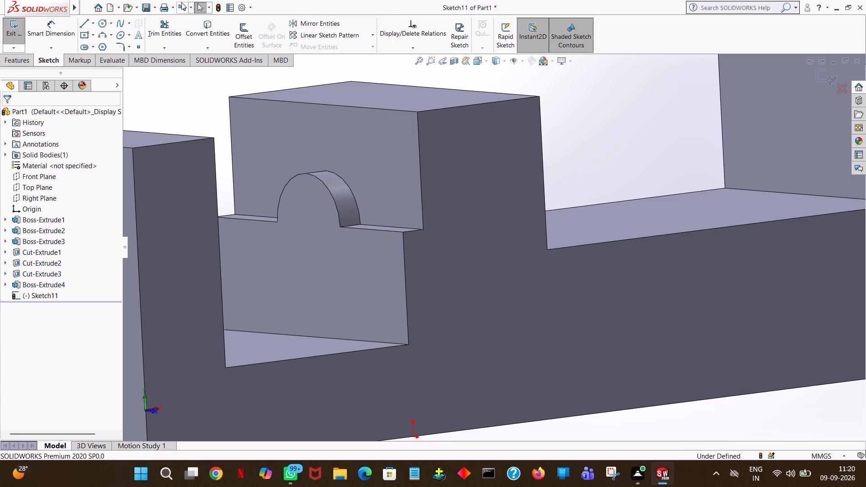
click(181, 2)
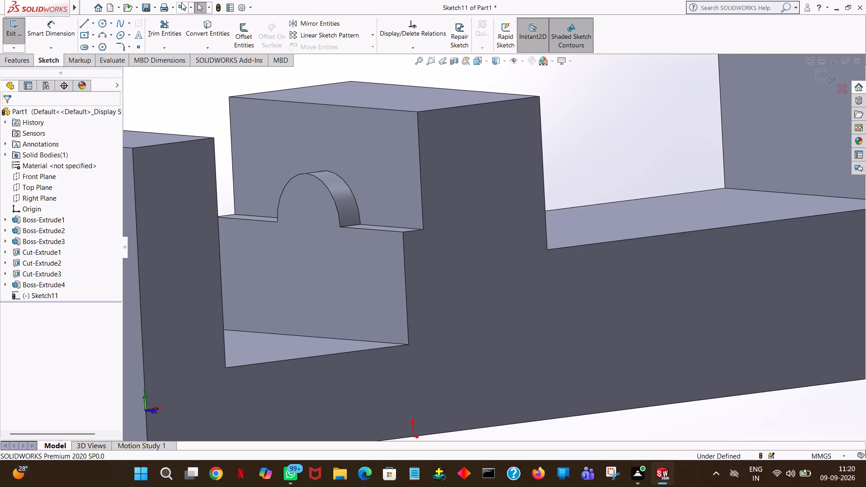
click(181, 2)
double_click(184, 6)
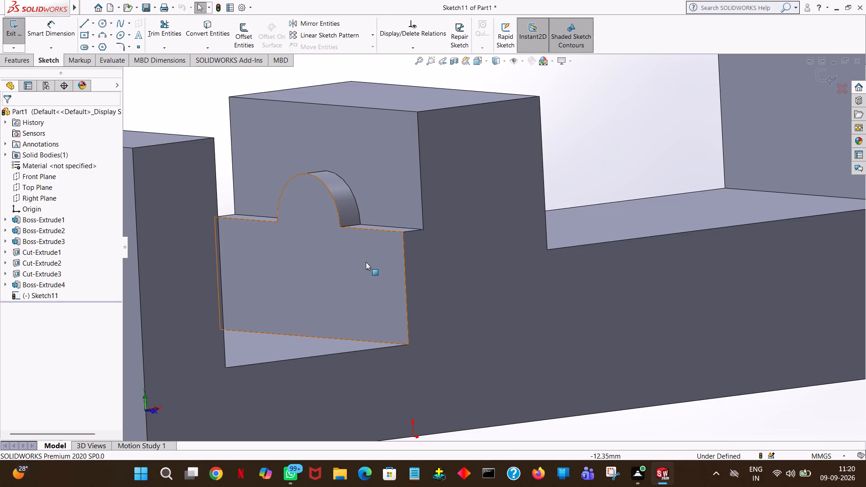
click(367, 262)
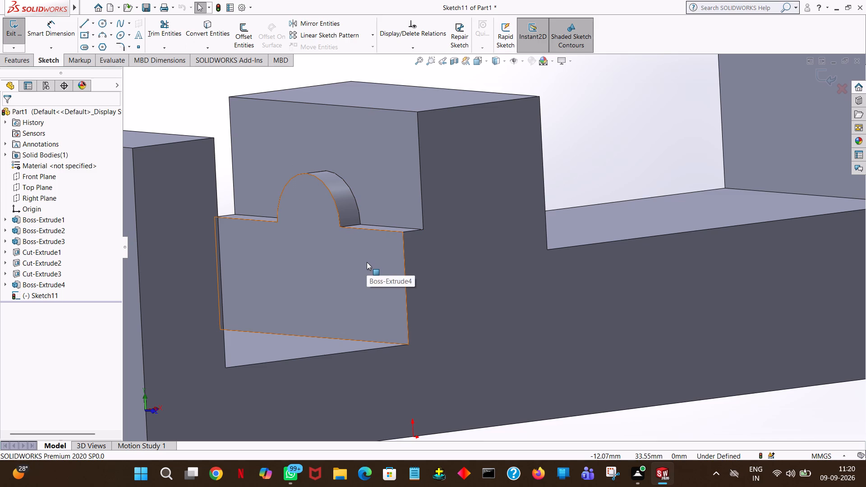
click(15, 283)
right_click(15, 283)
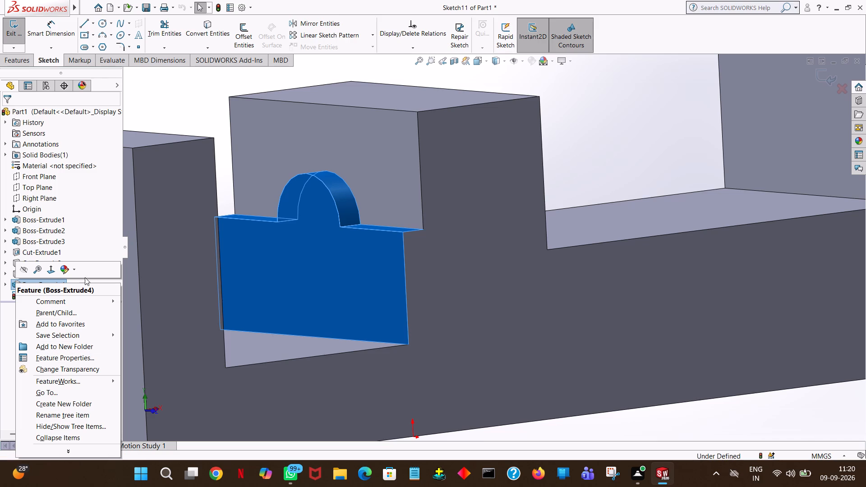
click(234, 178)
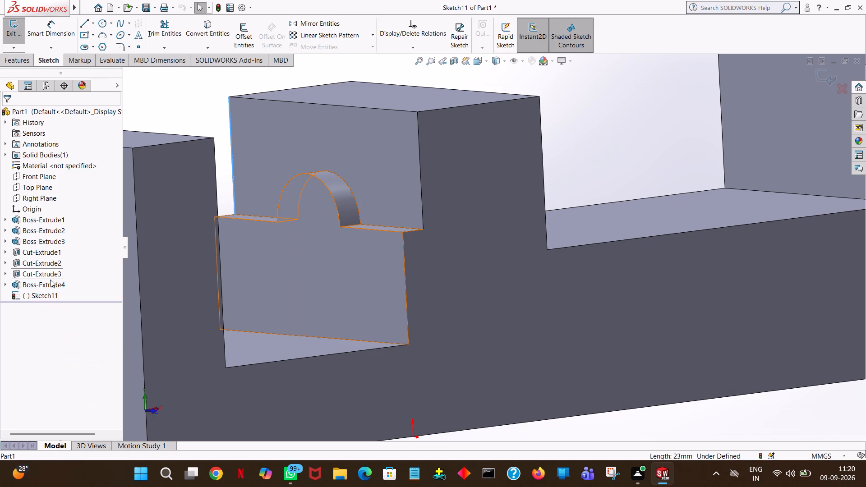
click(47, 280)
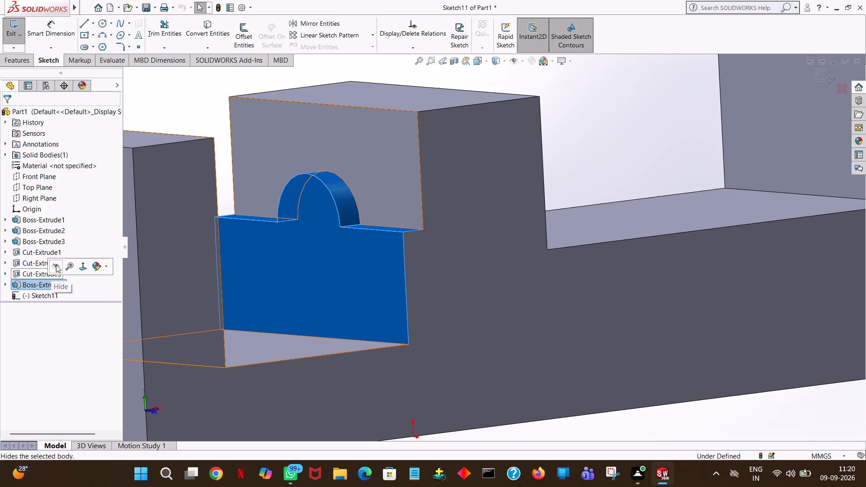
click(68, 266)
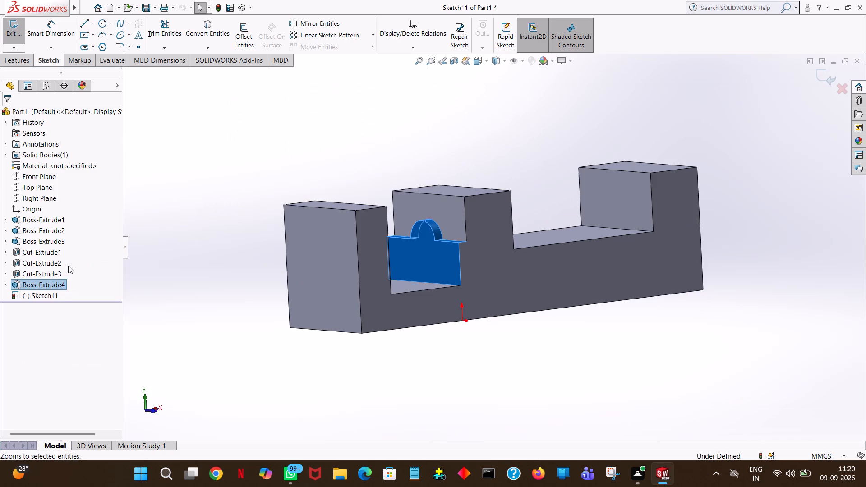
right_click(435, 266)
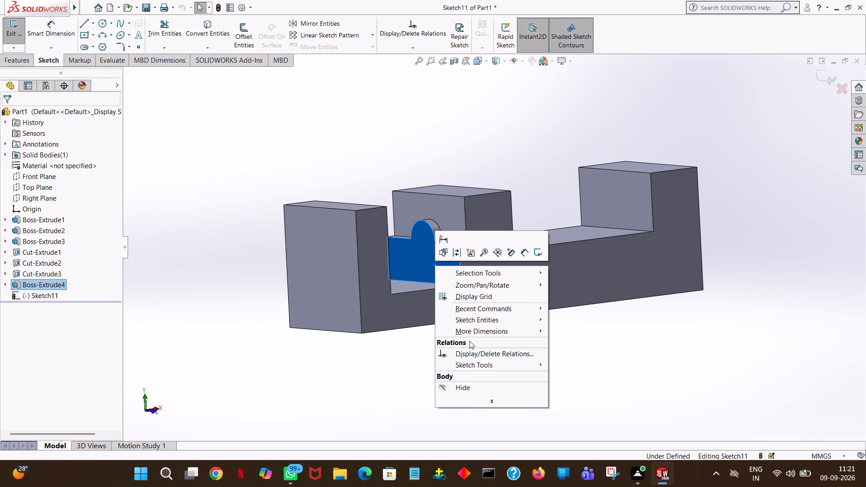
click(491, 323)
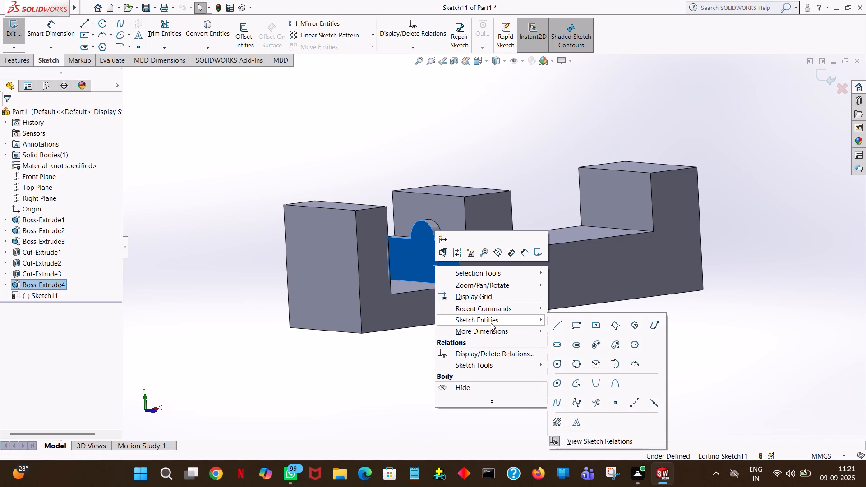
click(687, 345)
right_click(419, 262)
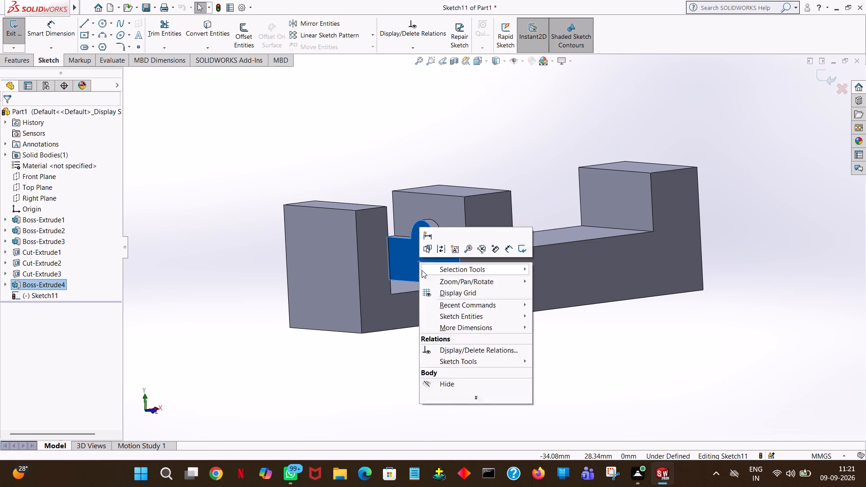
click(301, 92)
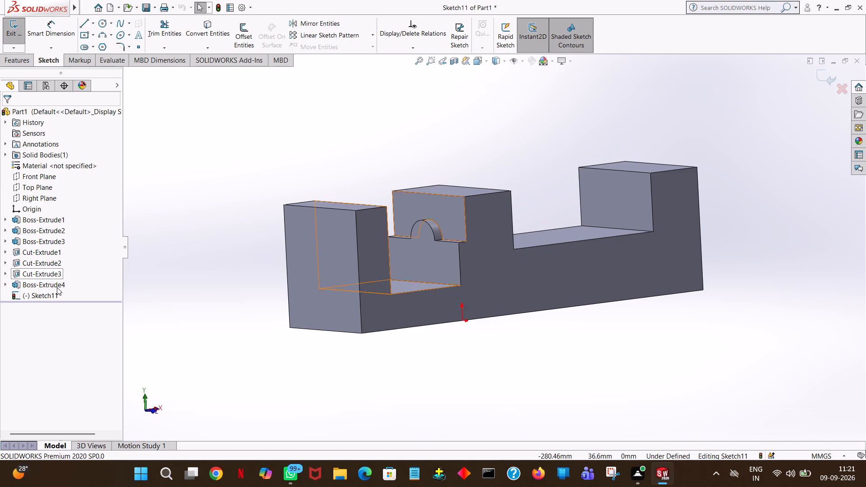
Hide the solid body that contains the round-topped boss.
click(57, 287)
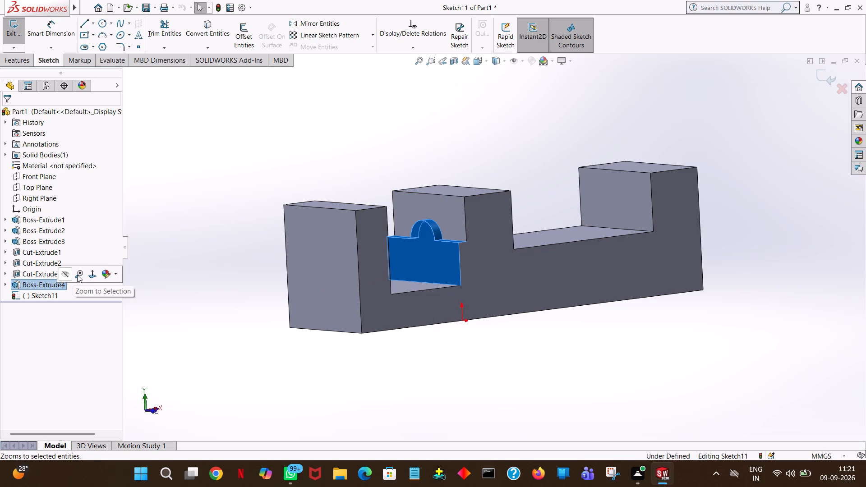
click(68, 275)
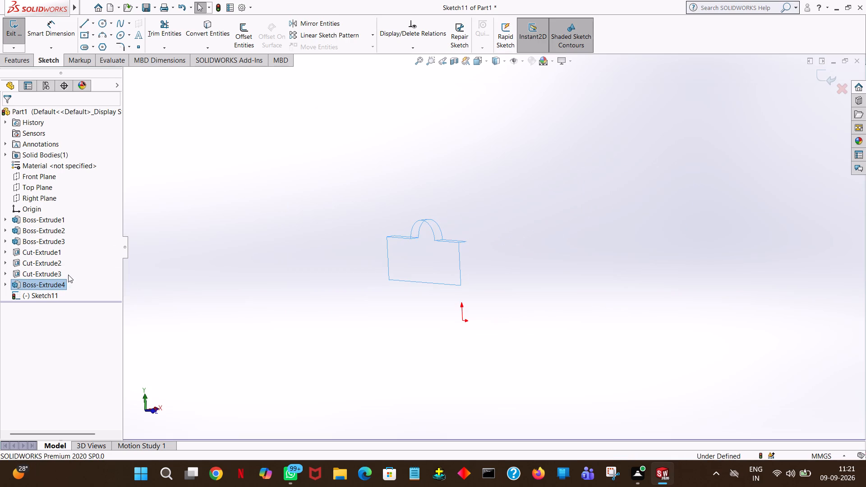
Exit the empty sketch on the boss face and show the hidden solid body again.
double_click(458, 260)
click(43, 275)
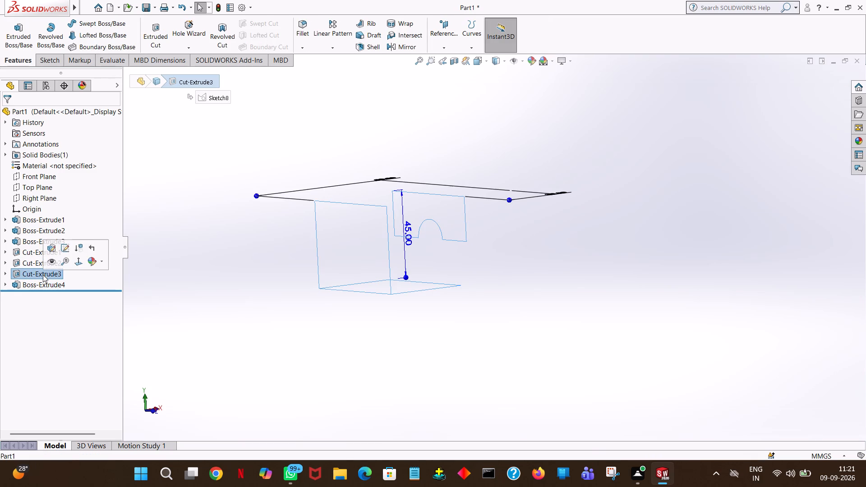
click(51, 262)
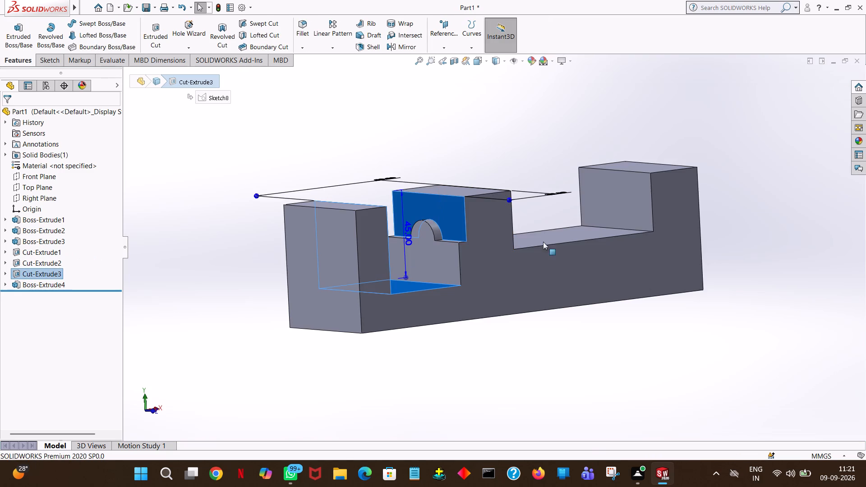
Open the sketch of the round-topped boss on the middle upright for editing.
click(540, 138)
click(441, 244)
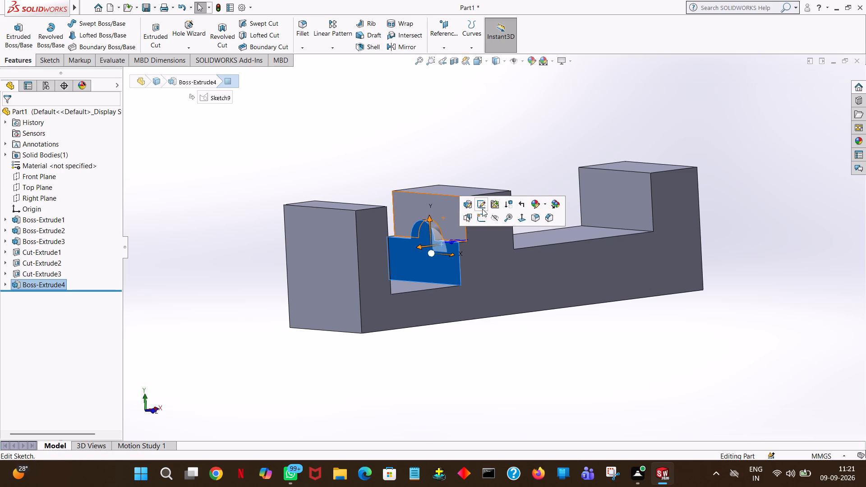
click(481, 202)
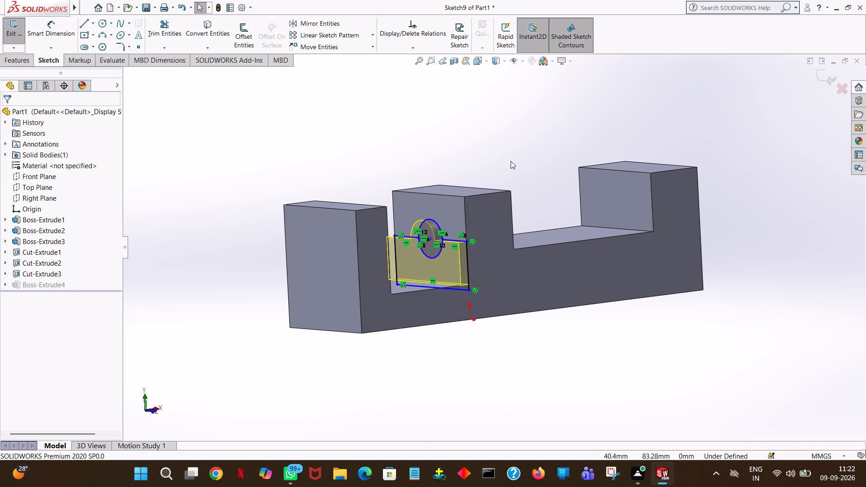
middle_drag(511, 161, 554, 239)
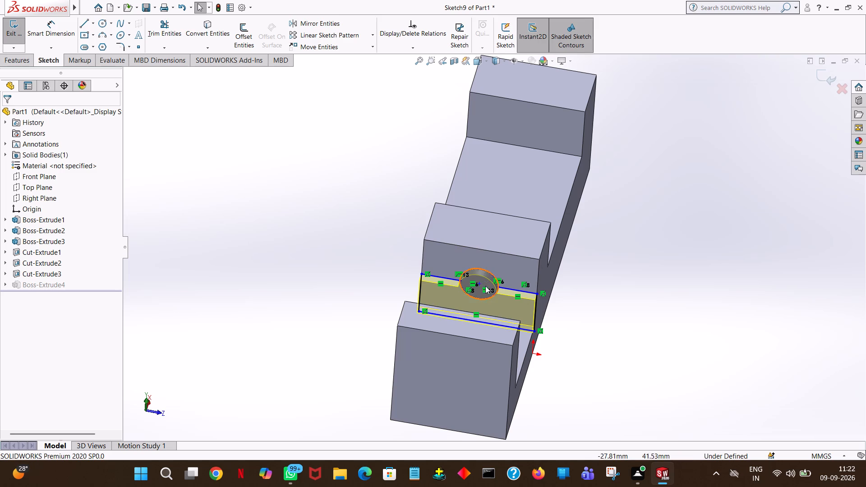
middle_drag(592, 326, 560, 240)
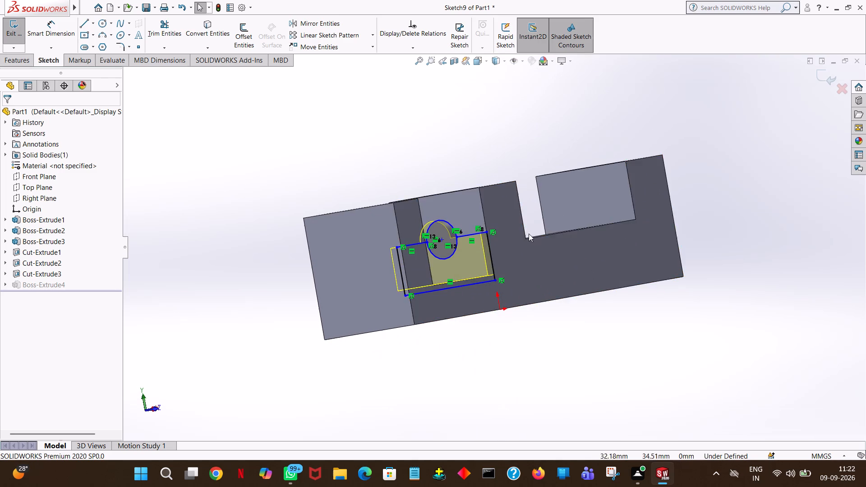
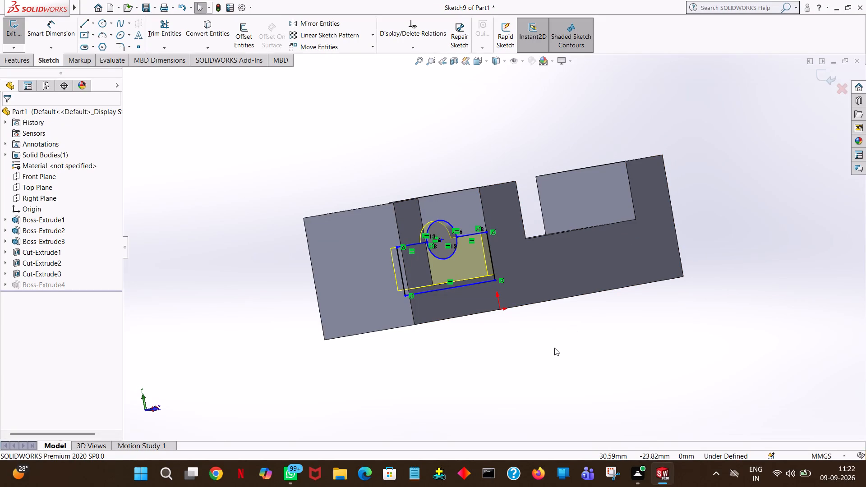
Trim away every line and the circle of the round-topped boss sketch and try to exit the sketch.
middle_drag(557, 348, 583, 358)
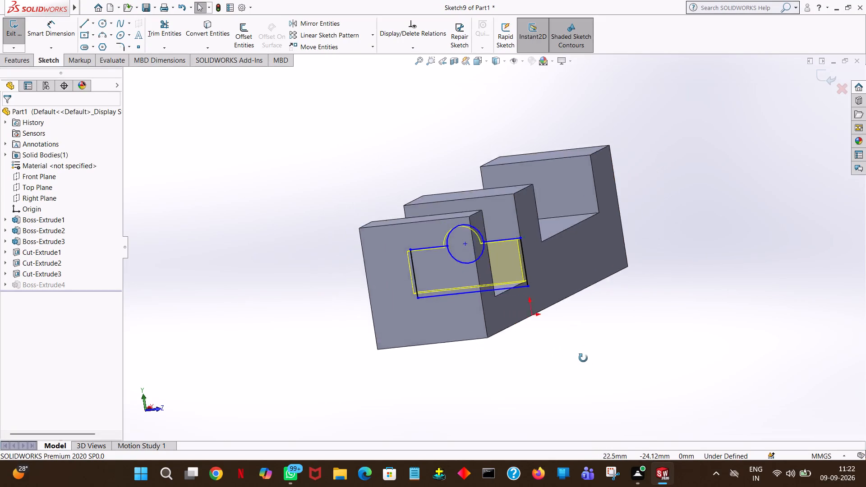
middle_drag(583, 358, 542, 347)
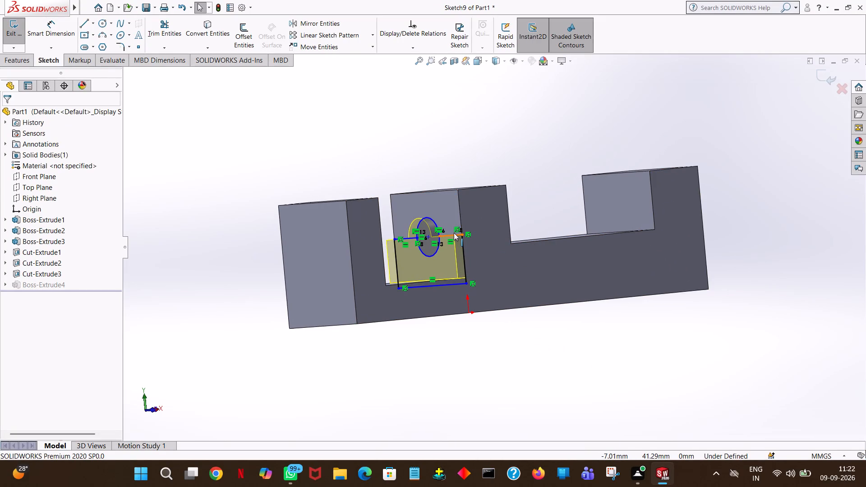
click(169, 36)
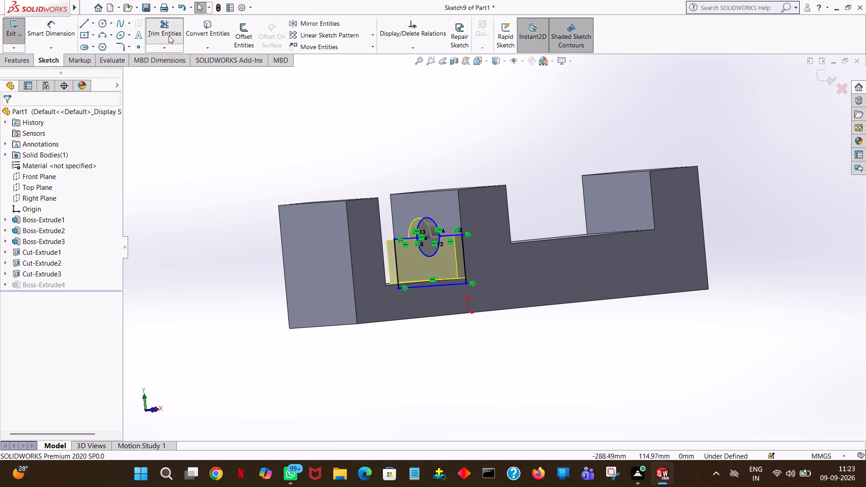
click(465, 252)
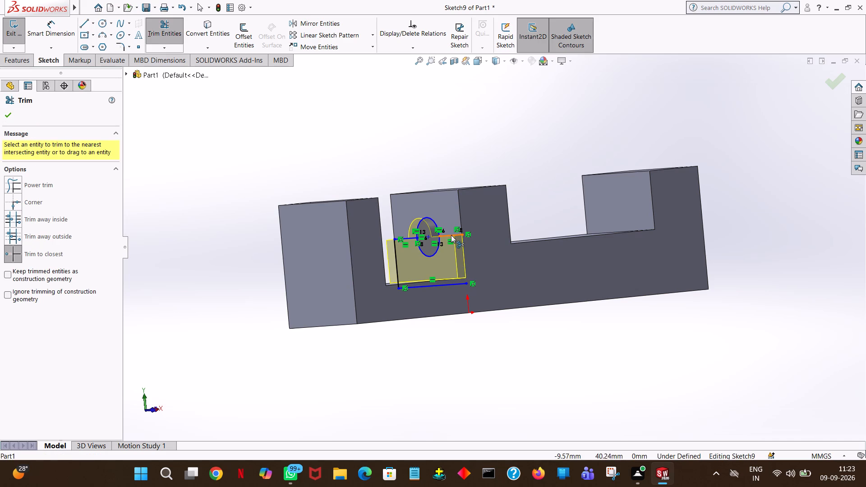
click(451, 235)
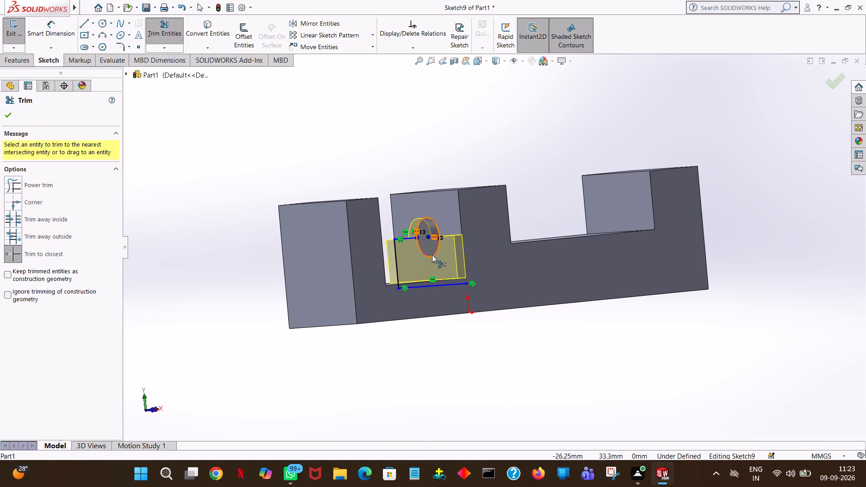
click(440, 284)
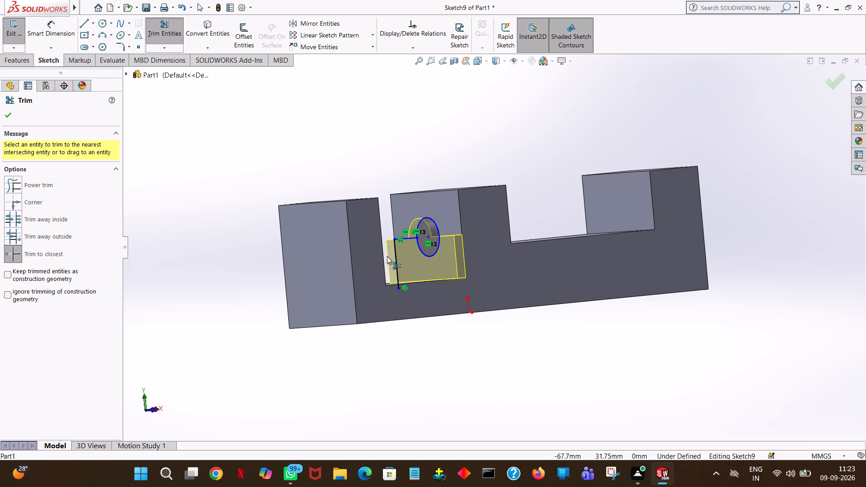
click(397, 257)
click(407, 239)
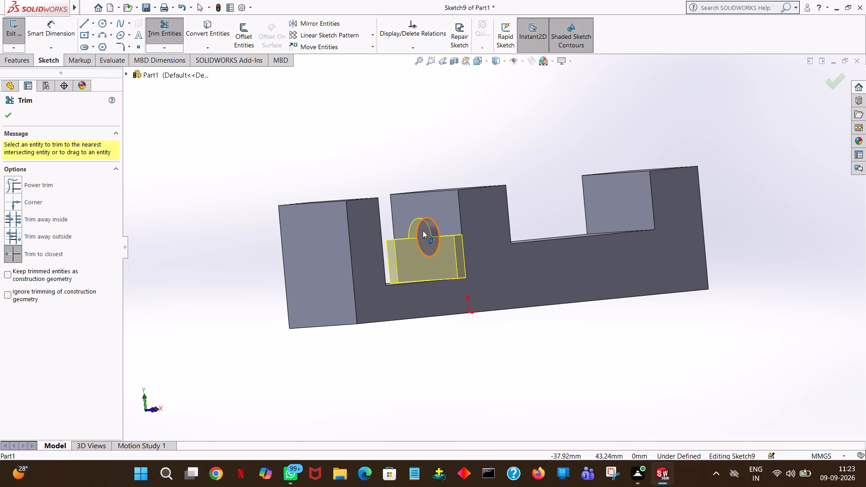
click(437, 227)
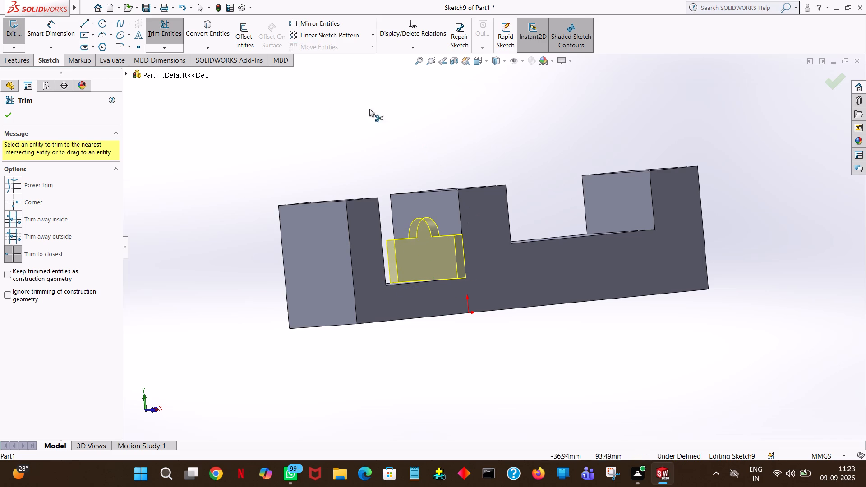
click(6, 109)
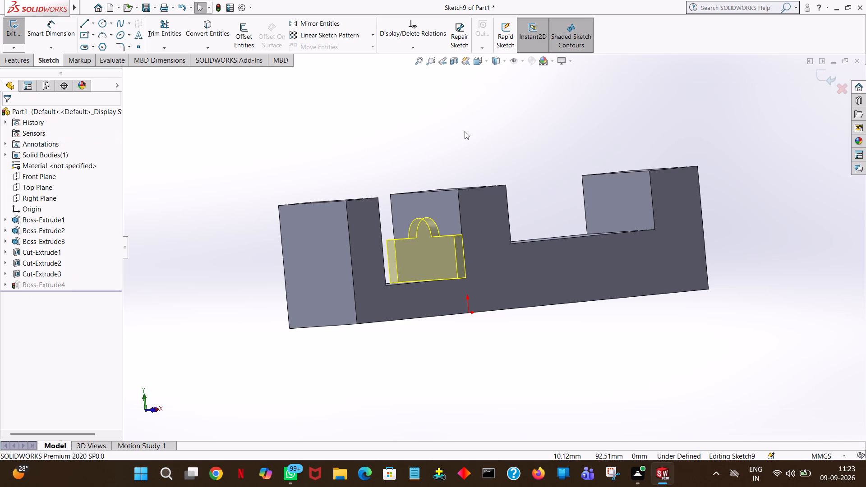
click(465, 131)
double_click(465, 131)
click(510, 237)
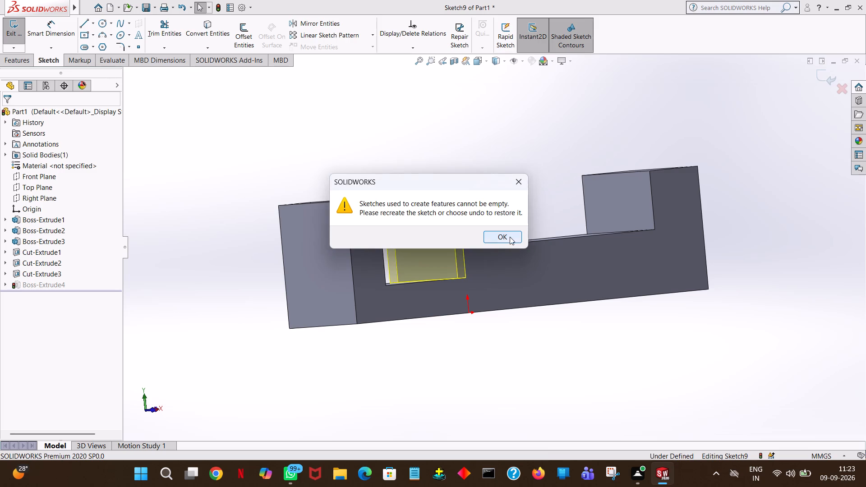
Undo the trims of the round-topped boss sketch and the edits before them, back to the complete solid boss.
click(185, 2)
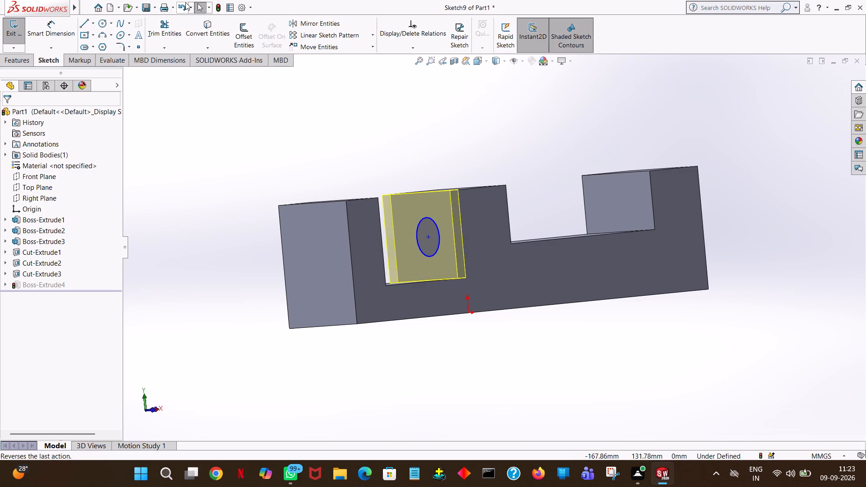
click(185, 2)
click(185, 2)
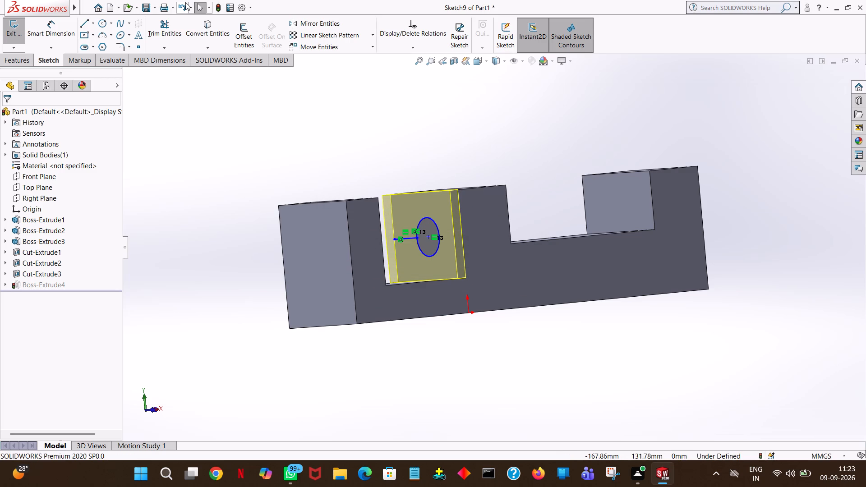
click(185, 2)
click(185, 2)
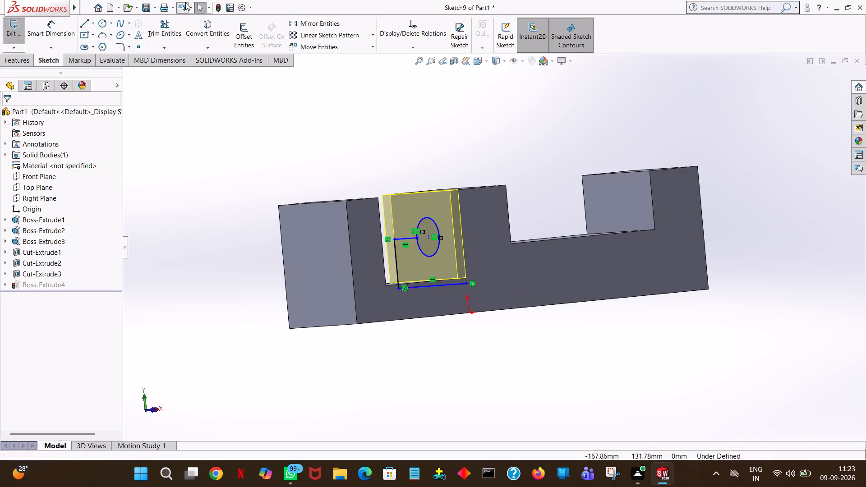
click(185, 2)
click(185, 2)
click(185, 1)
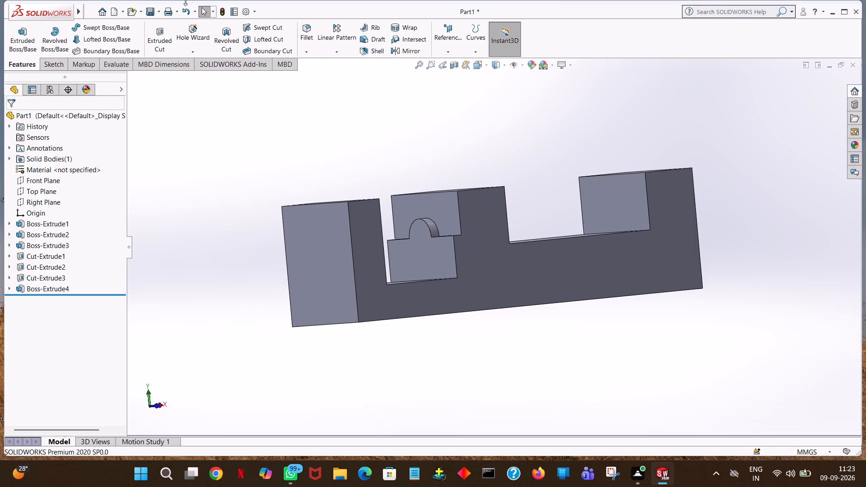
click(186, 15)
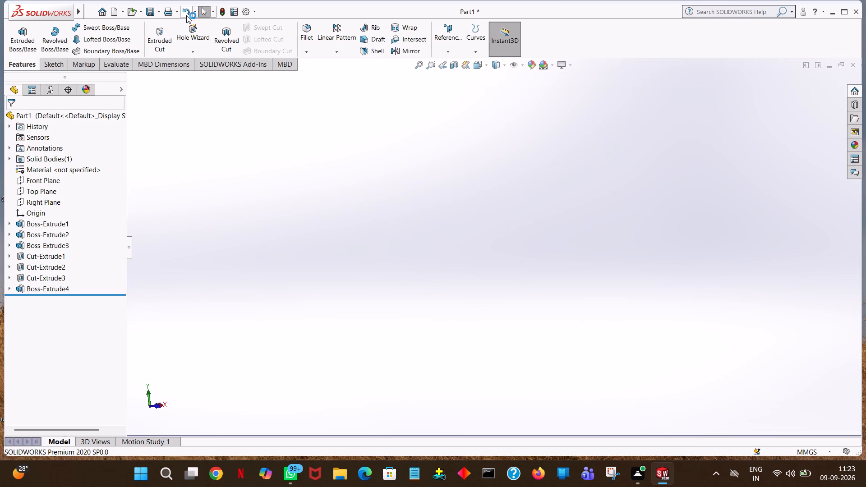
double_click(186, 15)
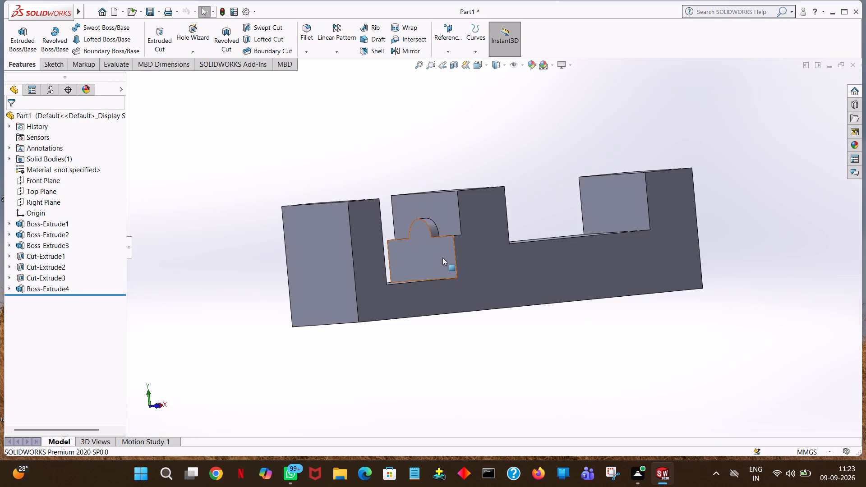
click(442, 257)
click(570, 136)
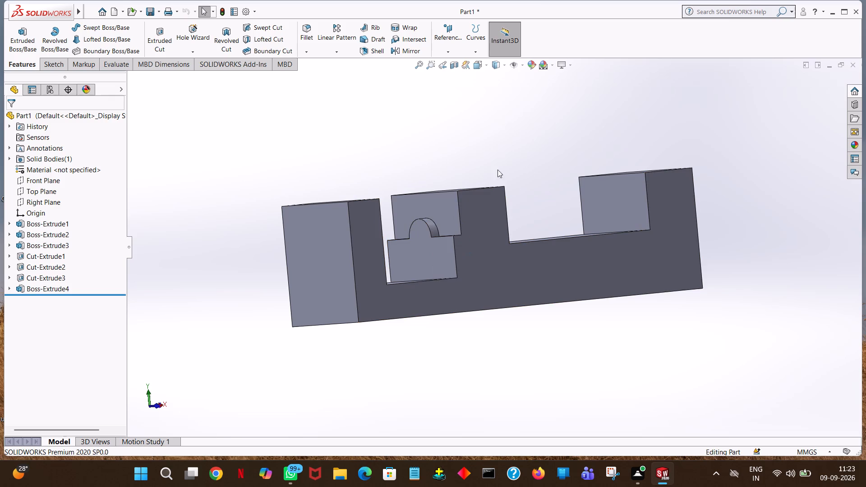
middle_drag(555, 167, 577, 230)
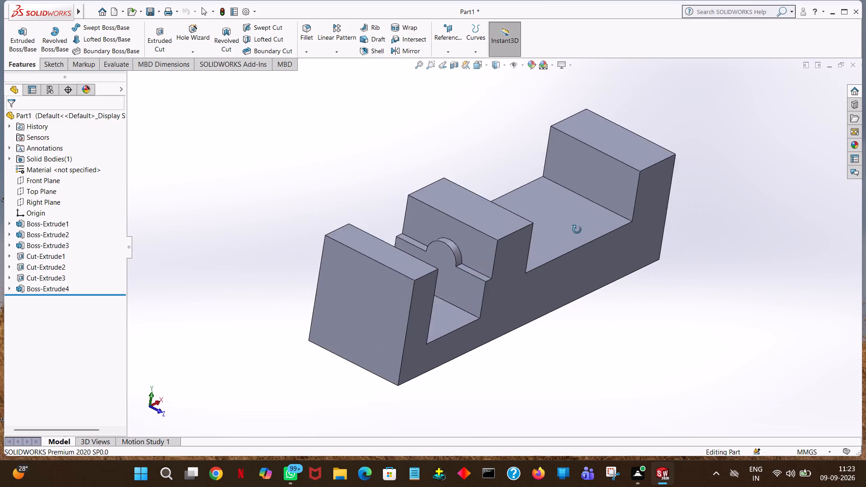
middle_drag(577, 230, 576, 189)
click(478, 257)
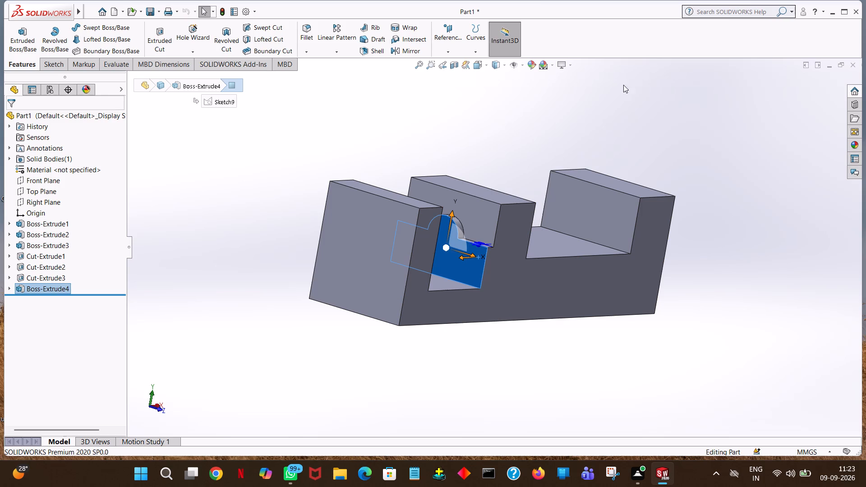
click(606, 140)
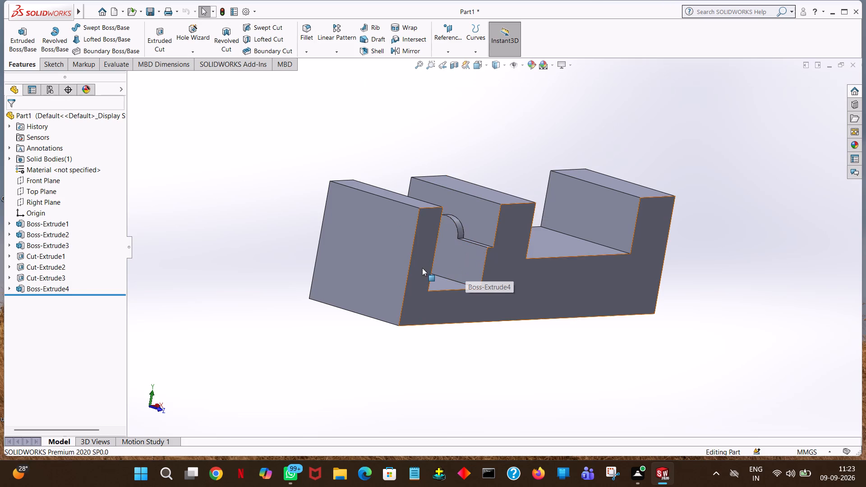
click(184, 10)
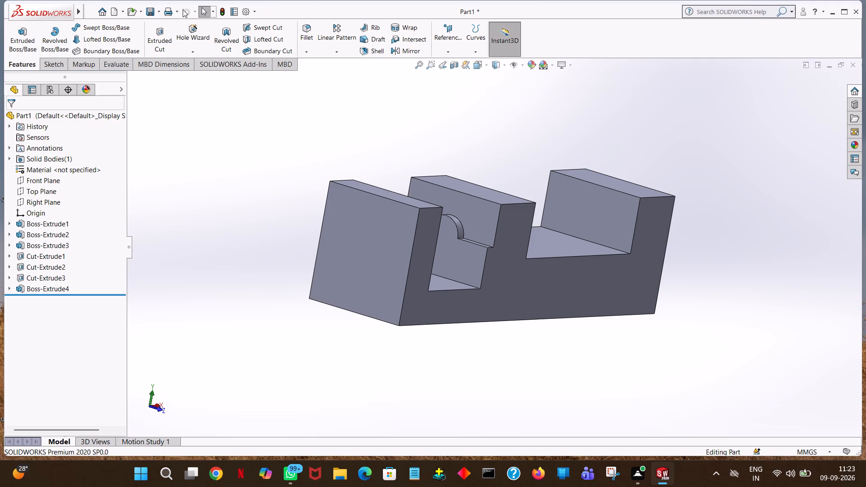
Edit the round-topped boss extrusion on the middle upright, moving its profile's upper edge and circle higher while keeping the 5 mm depth.
click(470, 271)
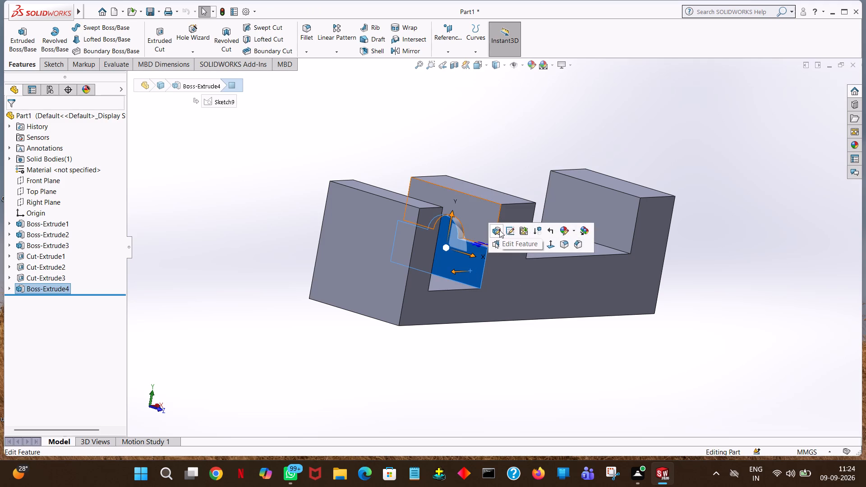
click(499, 230)
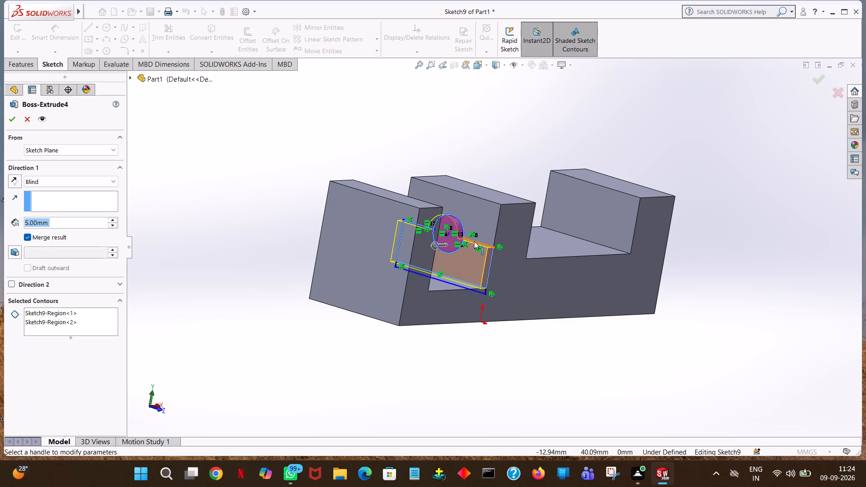
drag(474, 241, 484, 229)
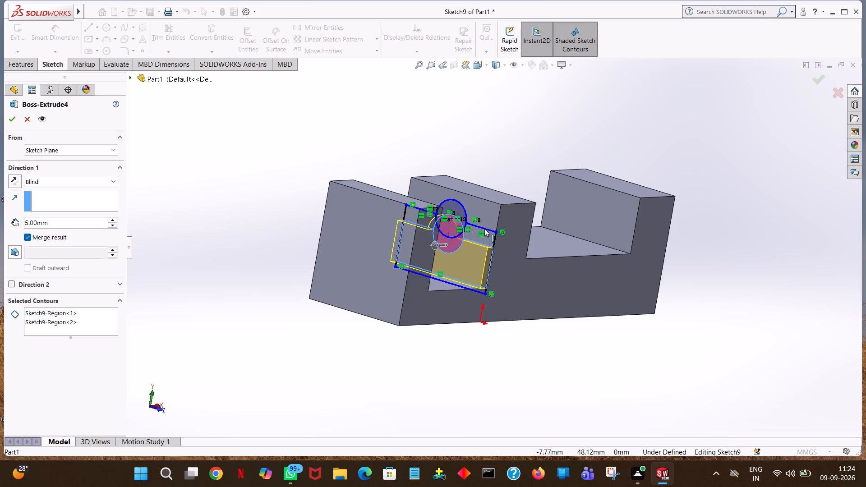
drag(484, 229, 484, 230)
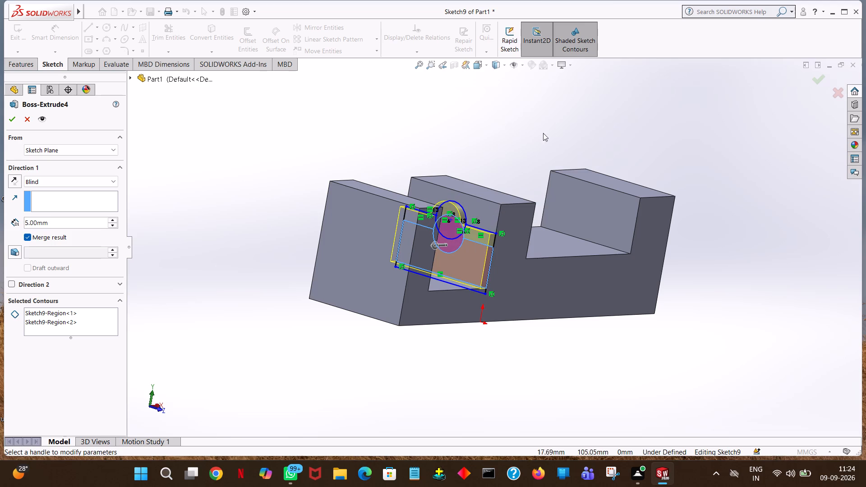
click(576, 126)
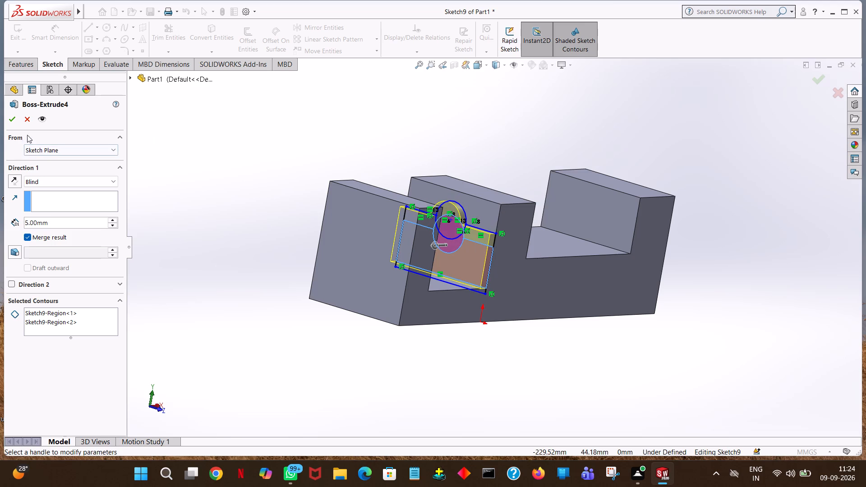
click(12, 120)
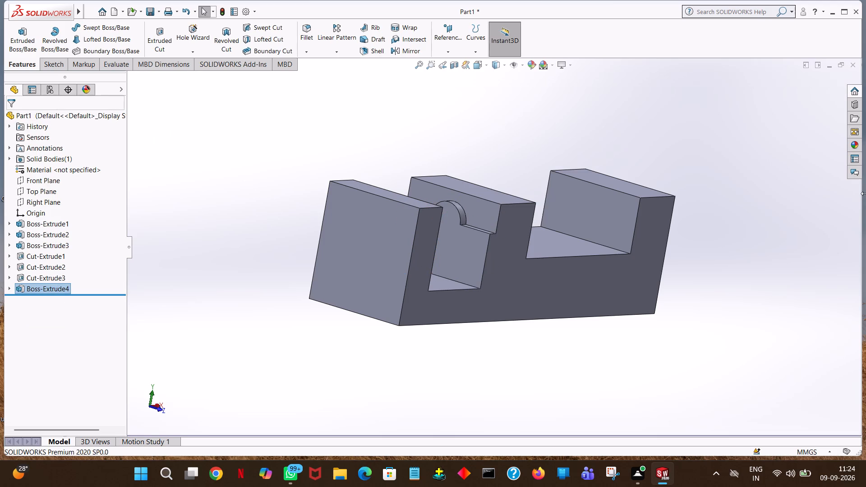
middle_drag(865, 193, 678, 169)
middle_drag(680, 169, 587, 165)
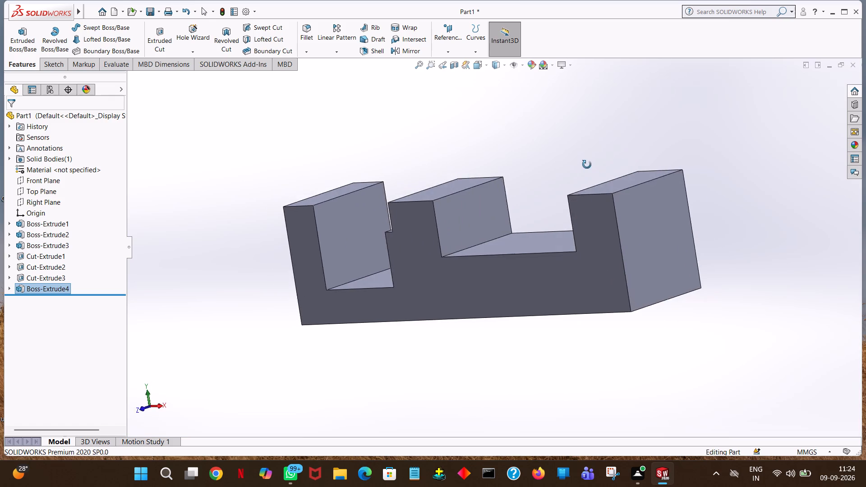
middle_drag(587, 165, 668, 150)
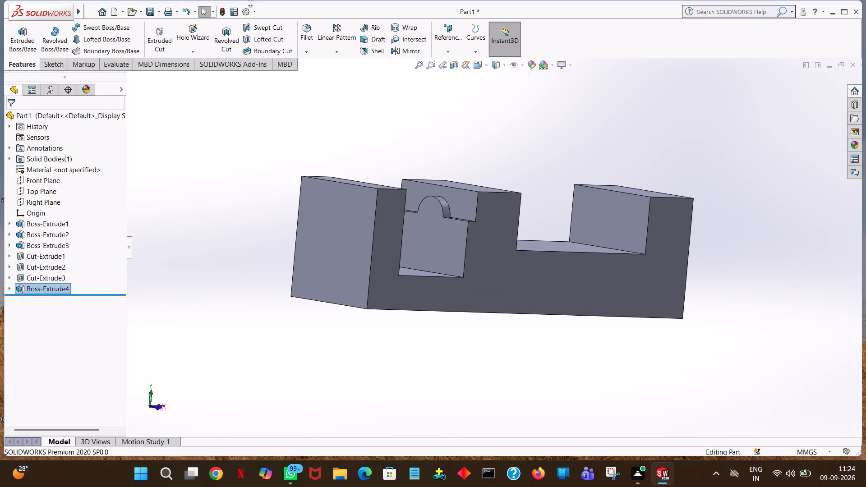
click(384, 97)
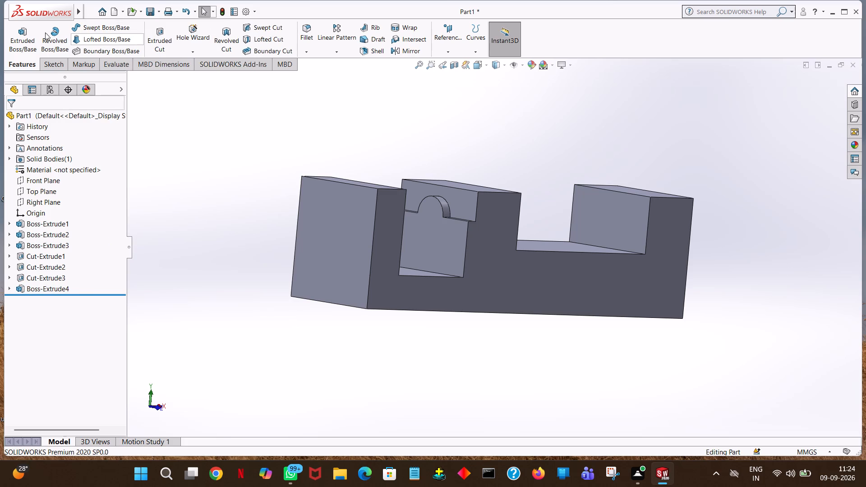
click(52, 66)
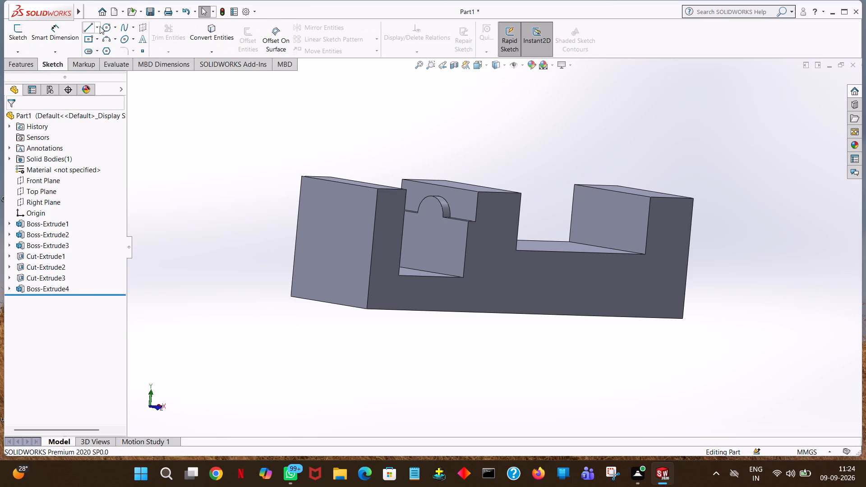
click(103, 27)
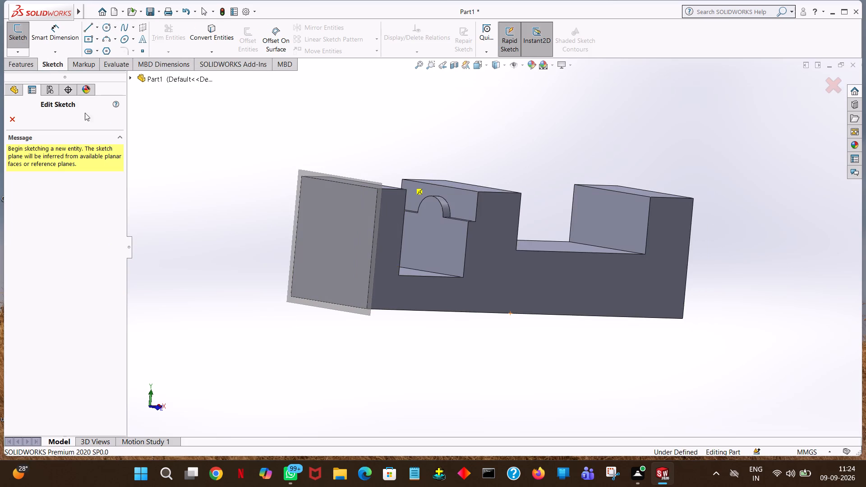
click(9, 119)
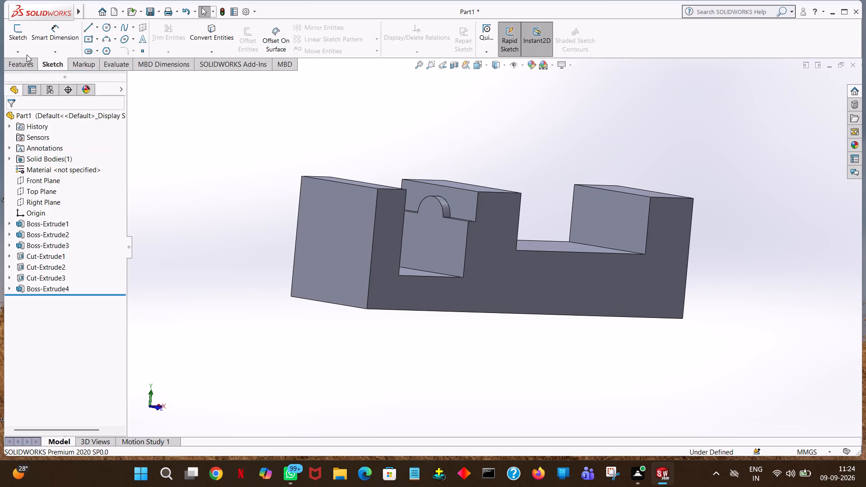
Start an extruded-cut sketch on the round-topped boss's face and draw a 10 mm radius circle centred on its rounded top.
click(27, 63)
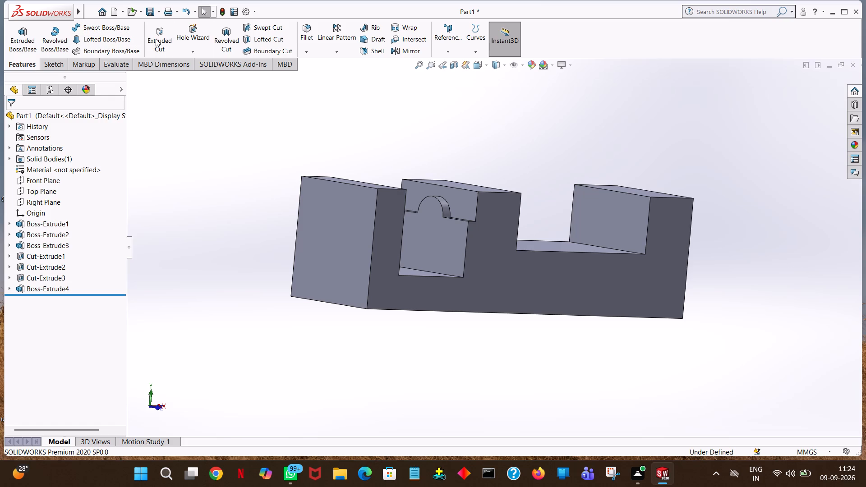
click(159, 39)
click(445, 225)
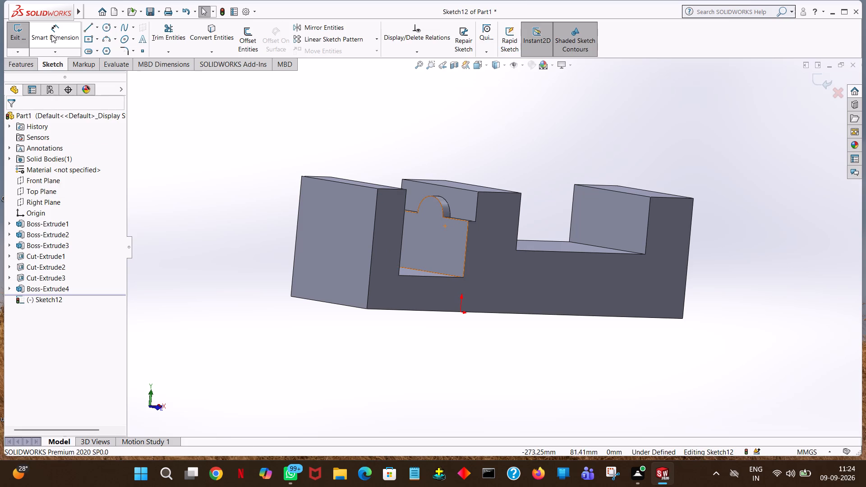
click(106, 28)
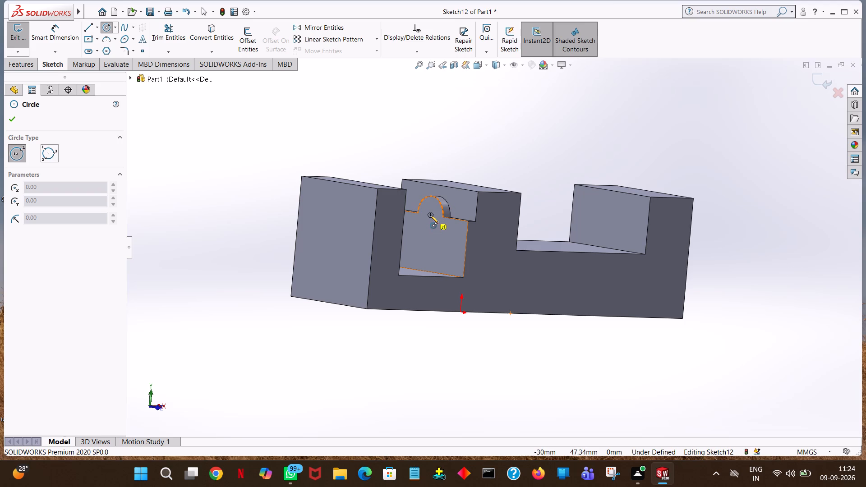
click(430, 215)
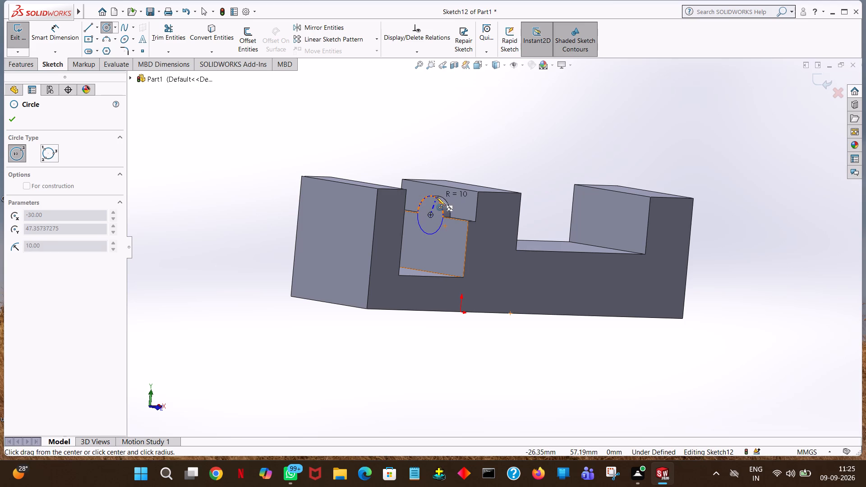
click(437, 197)
right_click(437, 197)
click(458, 204)
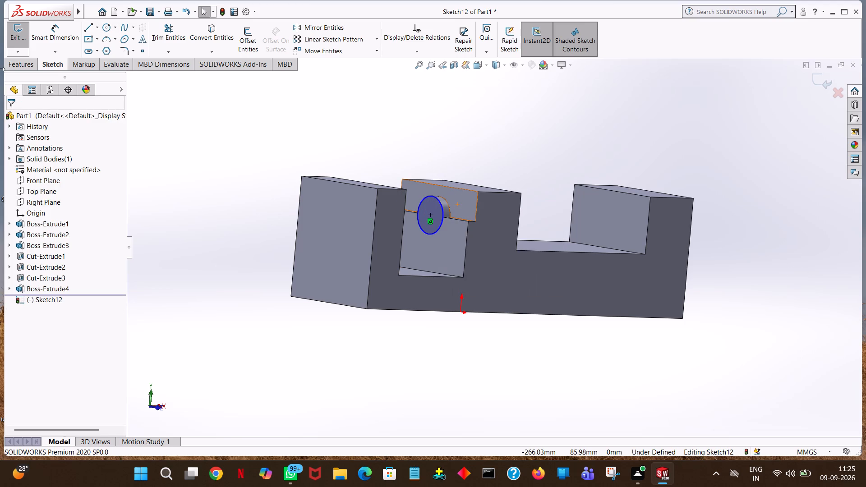
click(254, 104)
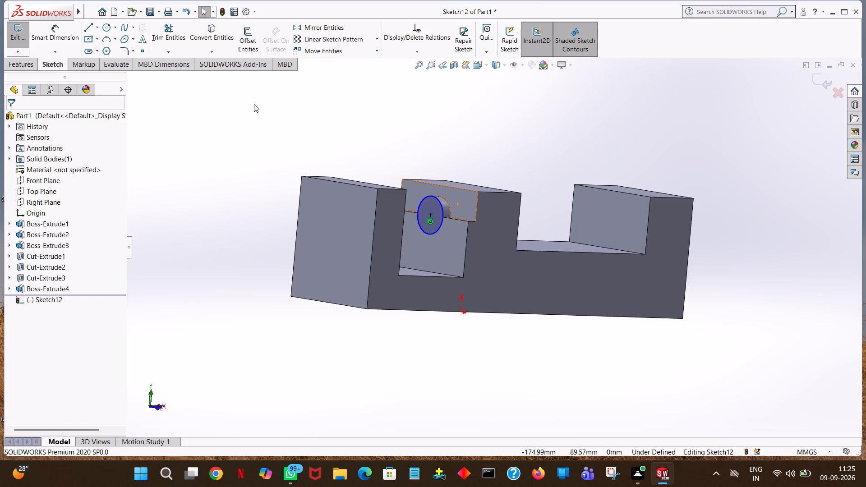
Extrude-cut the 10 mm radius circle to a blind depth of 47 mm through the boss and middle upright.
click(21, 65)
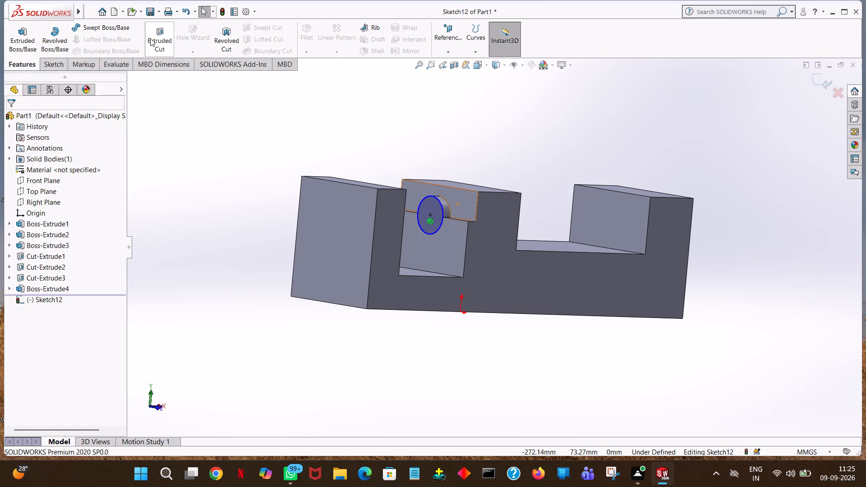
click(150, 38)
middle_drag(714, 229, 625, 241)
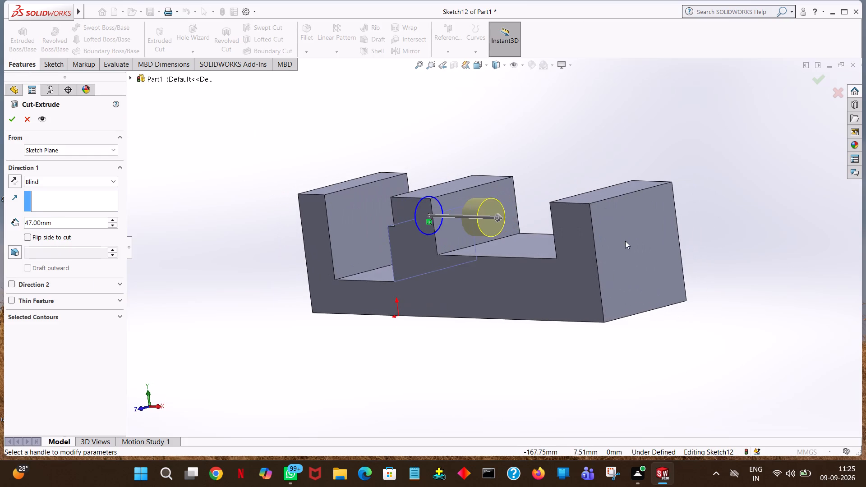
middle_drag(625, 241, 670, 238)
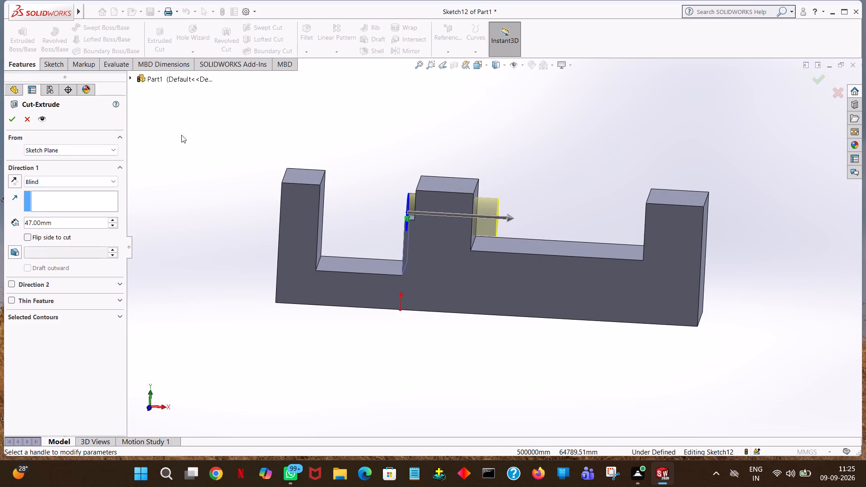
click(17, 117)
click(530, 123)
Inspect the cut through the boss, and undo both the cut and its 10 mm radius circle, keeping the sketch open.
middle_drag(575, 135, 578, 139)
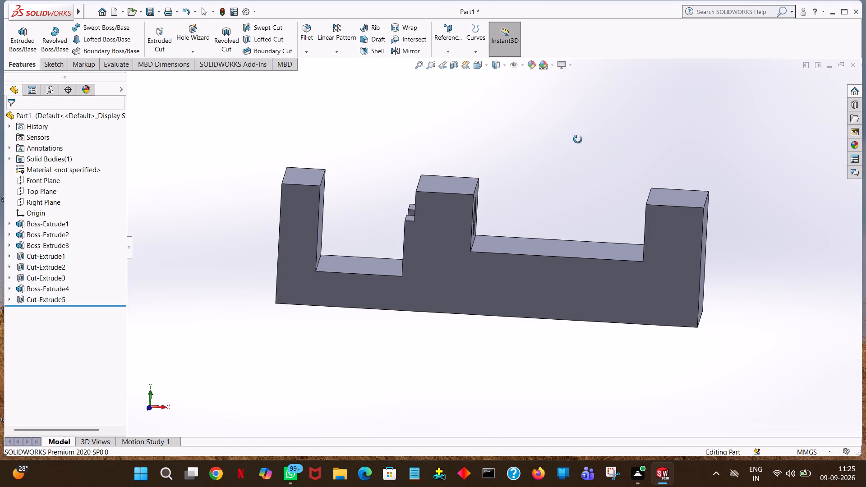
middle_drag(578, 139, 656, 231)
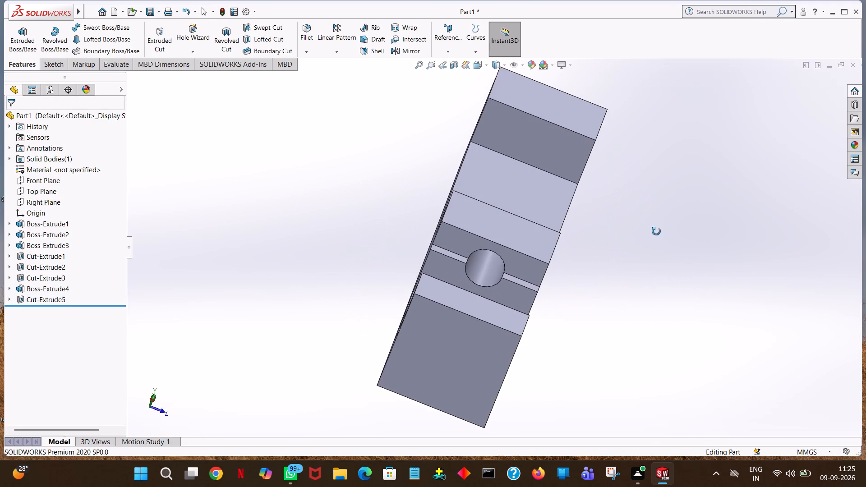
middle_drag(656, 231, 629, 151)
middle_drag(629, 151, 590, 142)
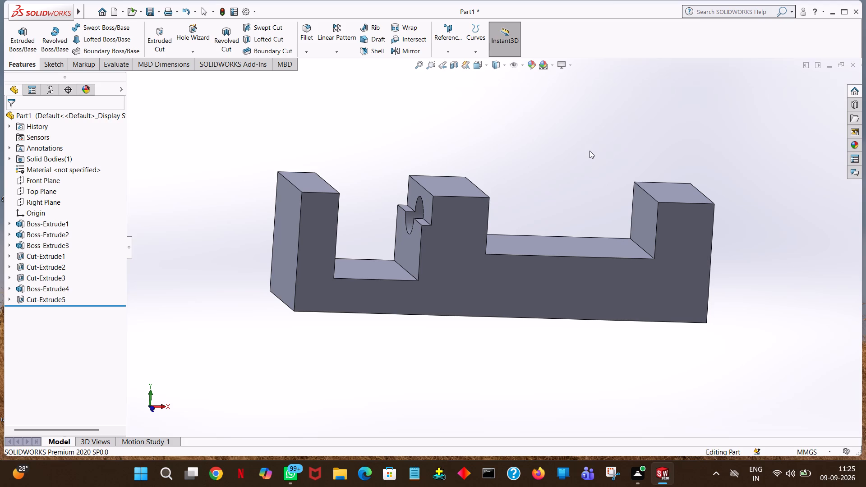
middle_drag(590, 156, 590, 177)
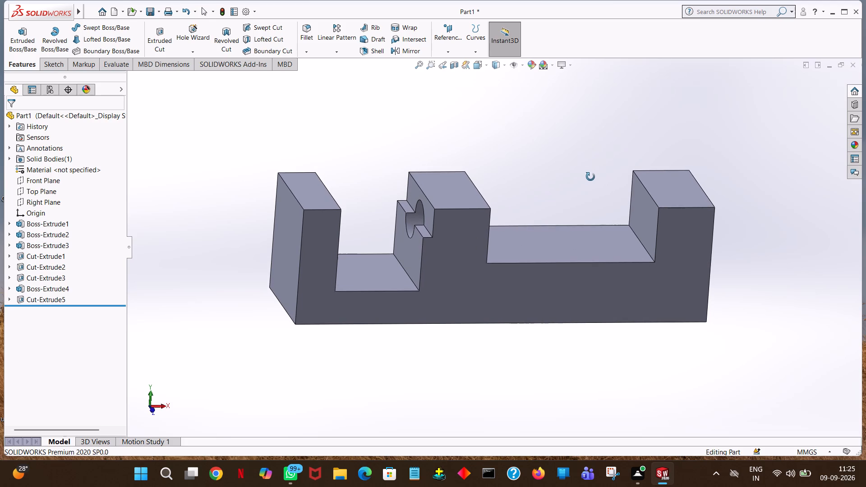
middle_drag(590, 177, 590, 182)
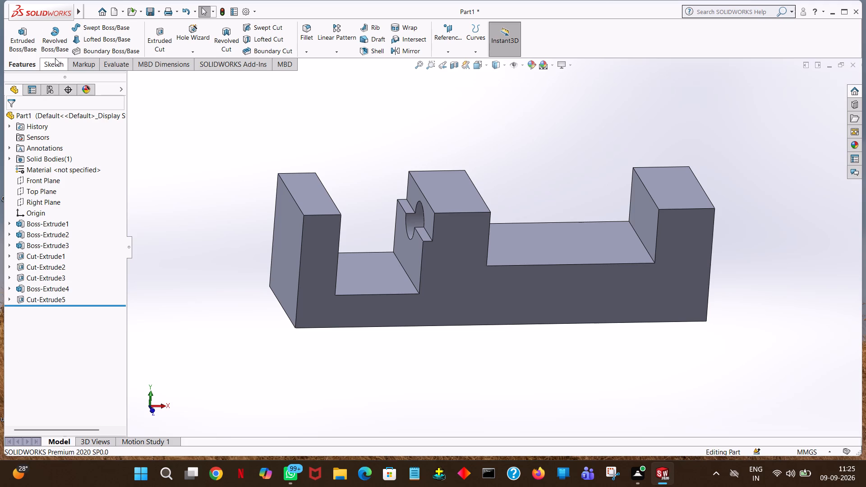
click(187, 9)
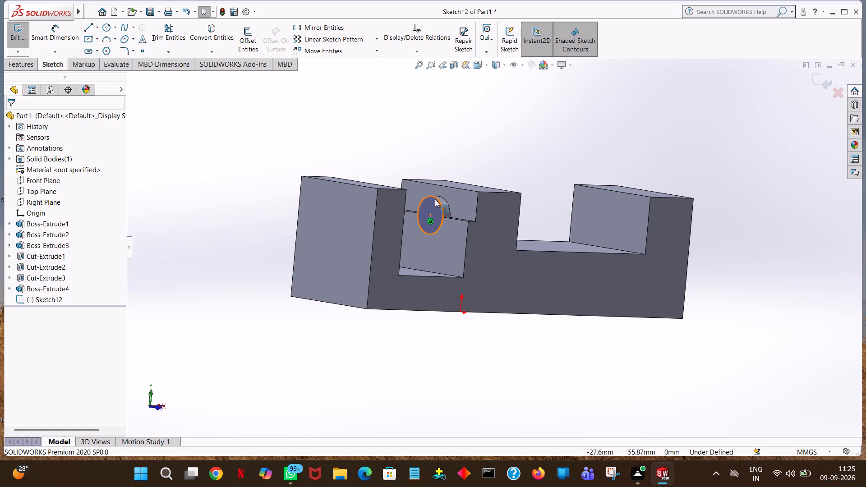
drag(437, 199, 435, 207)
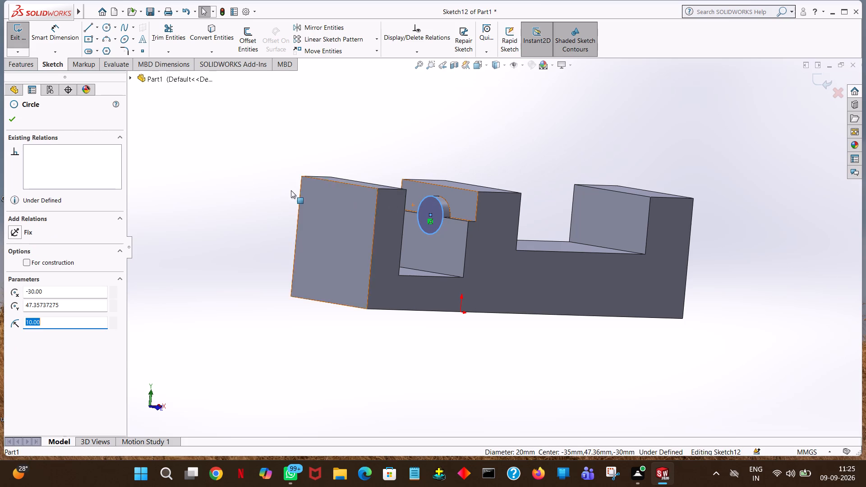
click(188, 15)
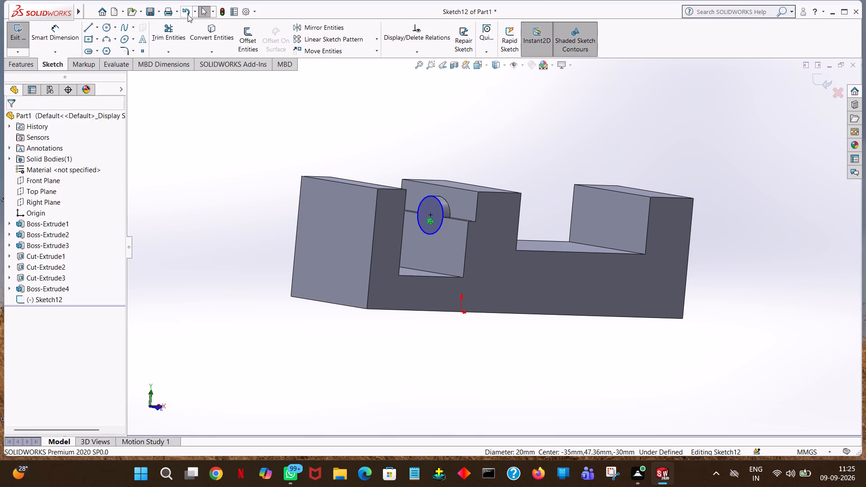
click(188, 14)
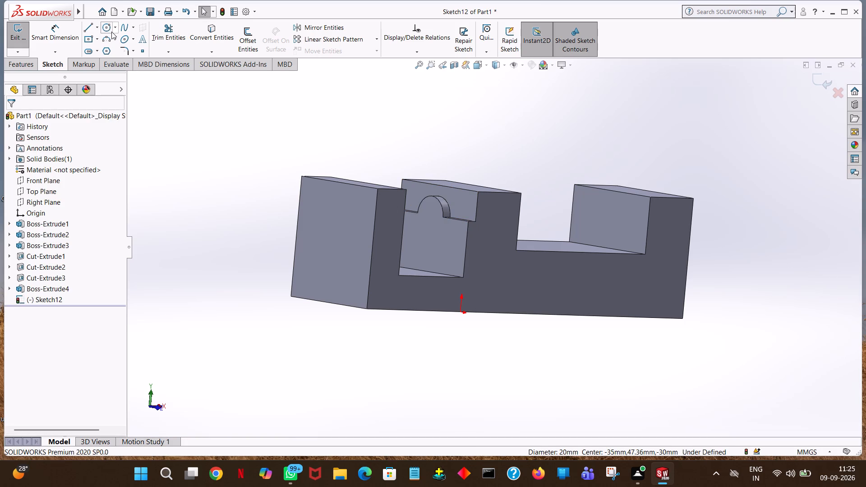
Sketch a 9 mm radius circle on the boss's face, centred on its rounded top.
click(105, 26)
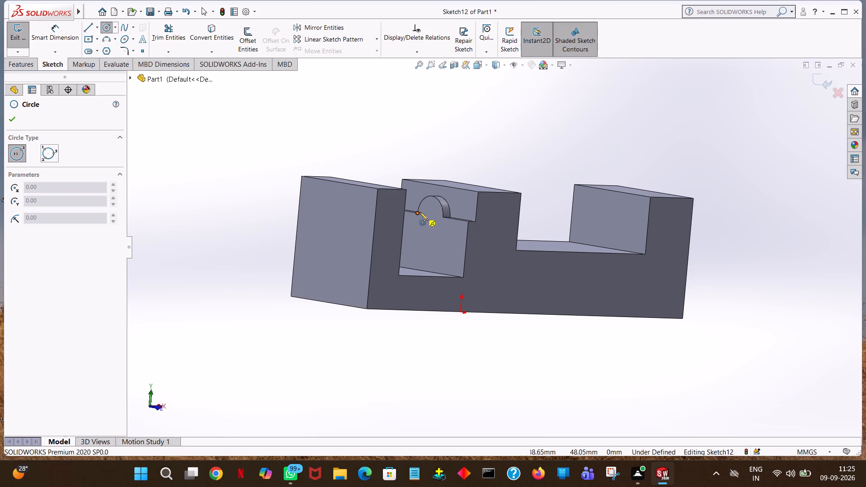
click(429, 214)
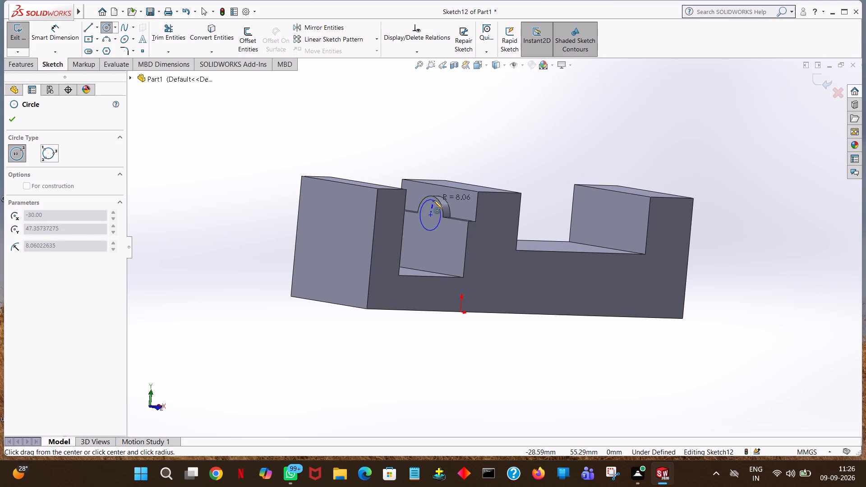
click(434, 200)
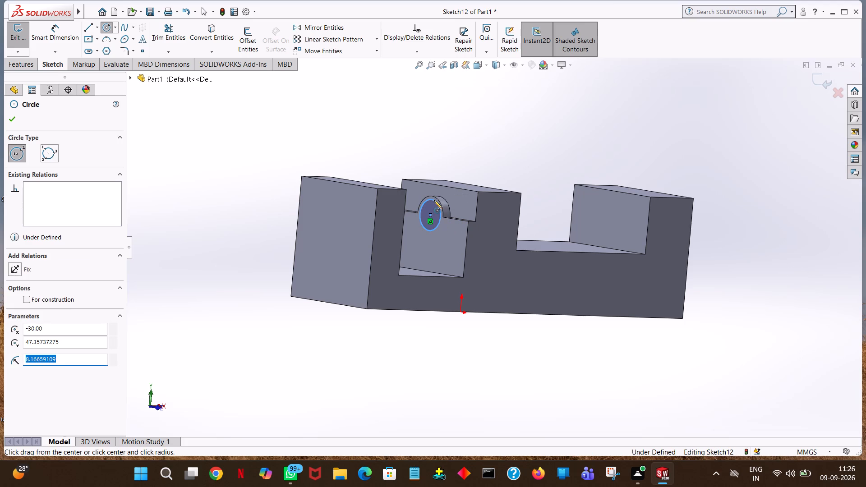
key(9)
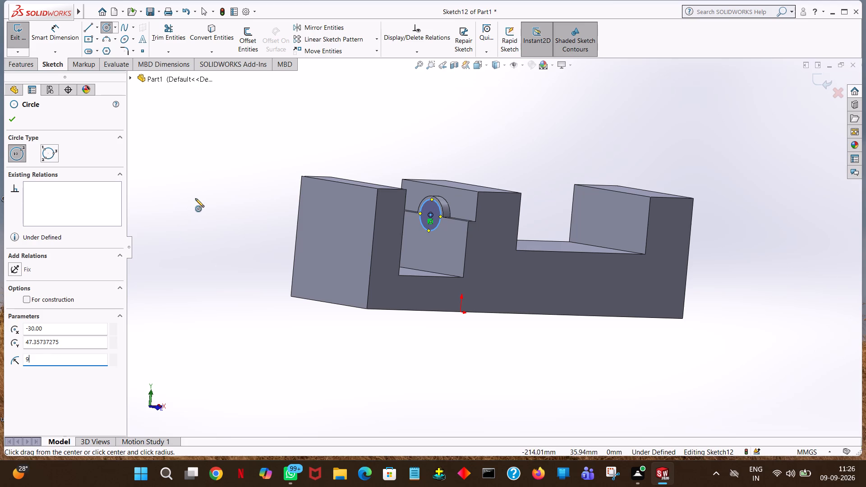
click(15, 115)
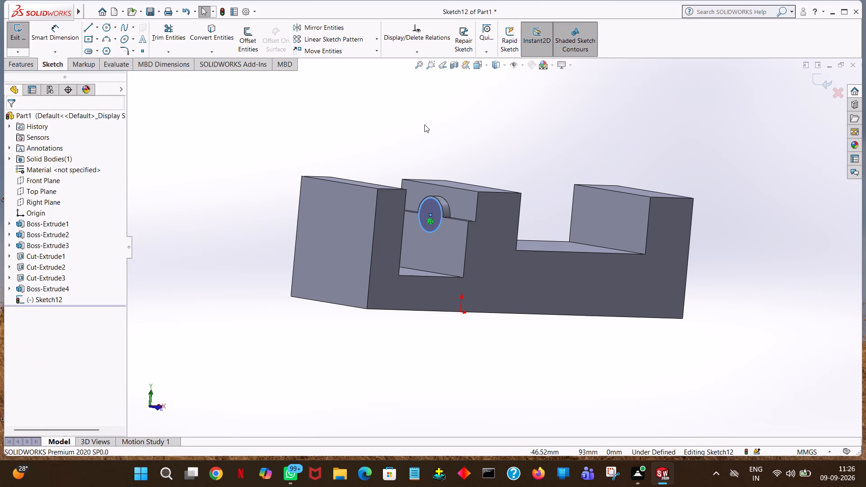
click(427, 124)
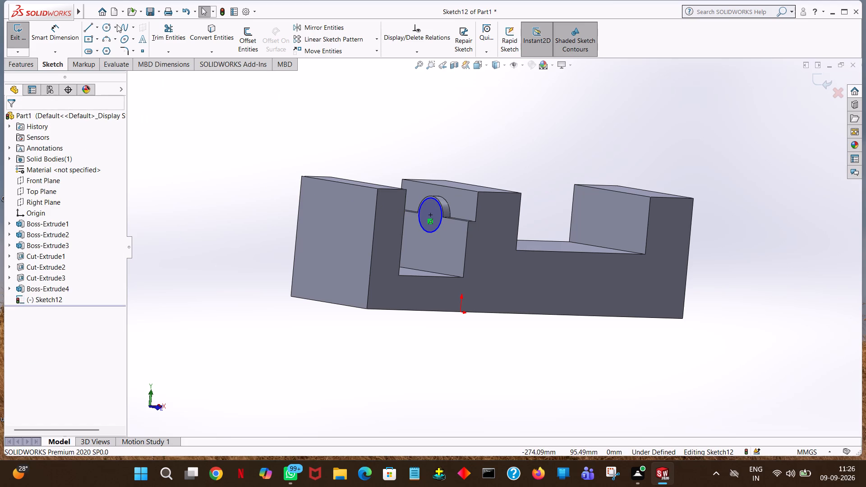
Extrude-cut the 9 mm radius circle to a blind depth of 47 mm through the boss and middle upright.
click(23, 63)
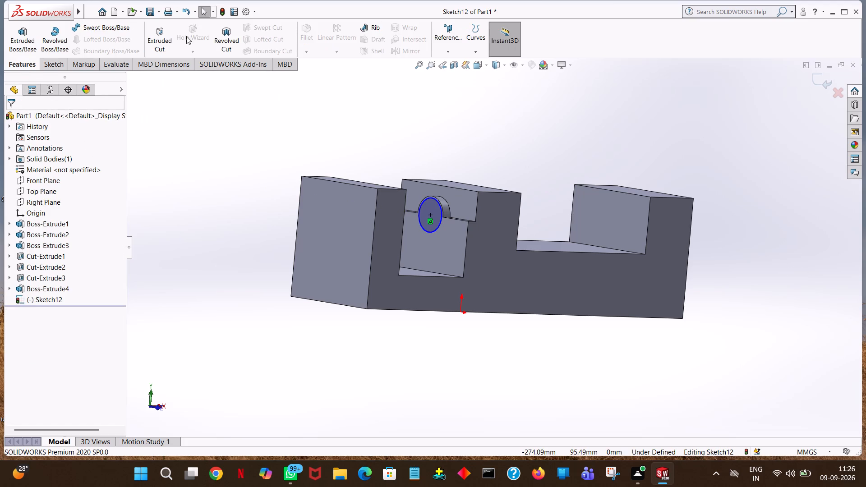
click(156, 33)
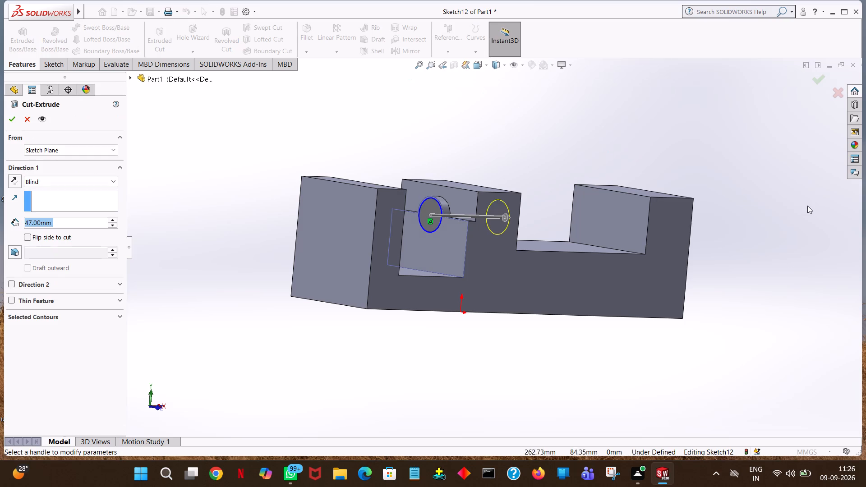
middle_drag(848, 216, 785, 223)
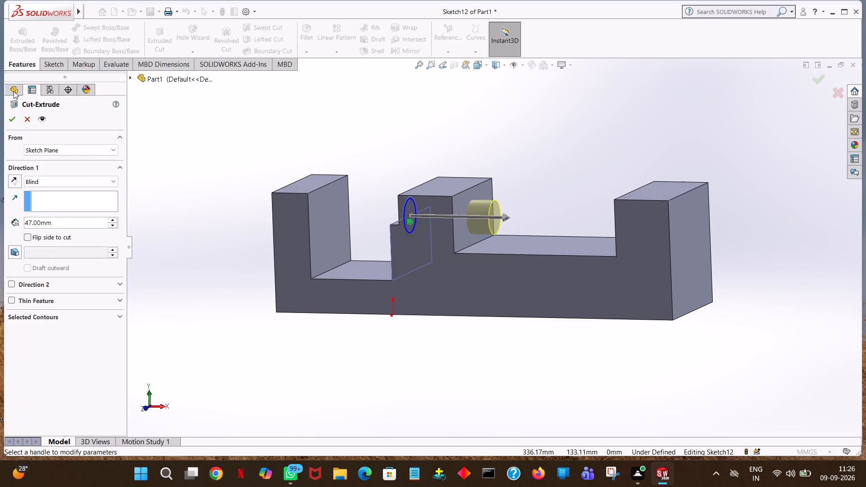
click(12, 112)
click(533, 140)
middle_drag(543, 142, 617, 131)
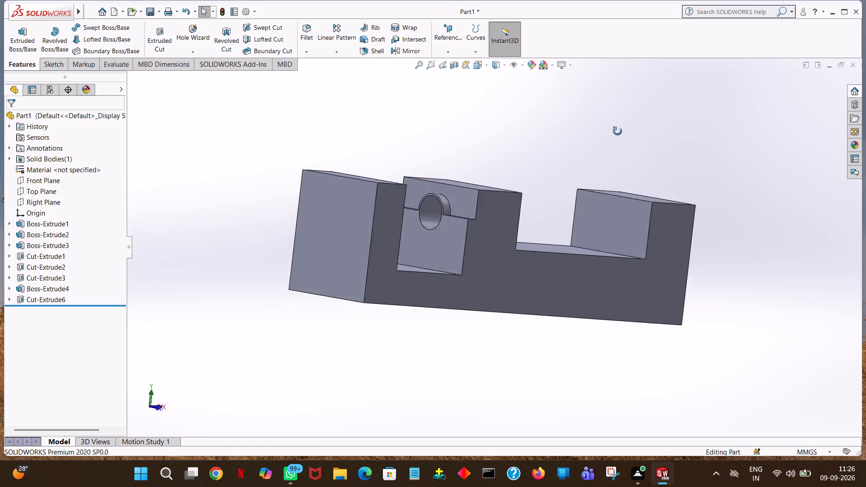
middle_drag(617, 131, 617, 191)
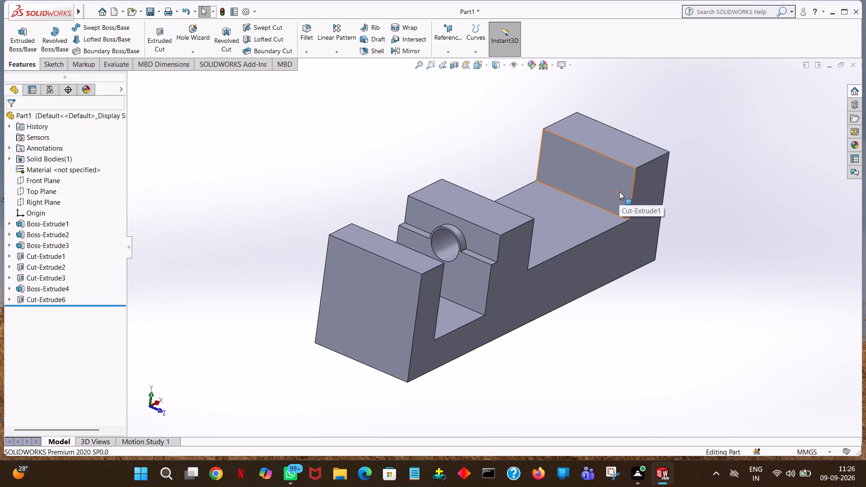
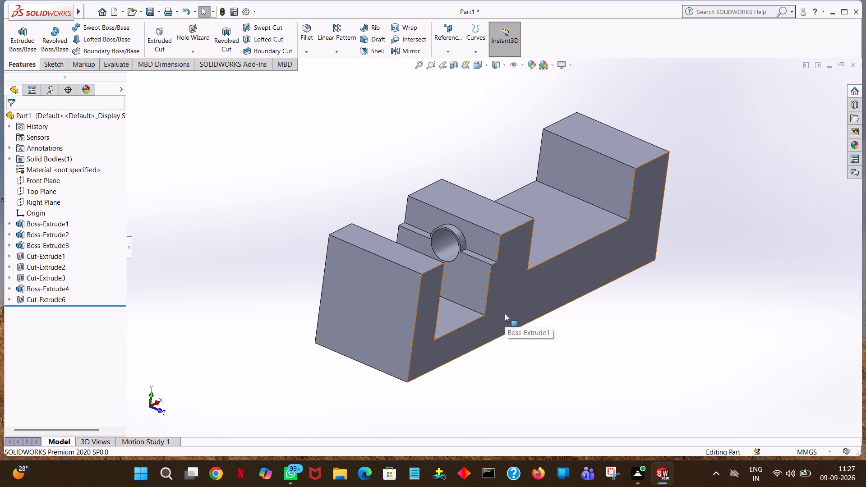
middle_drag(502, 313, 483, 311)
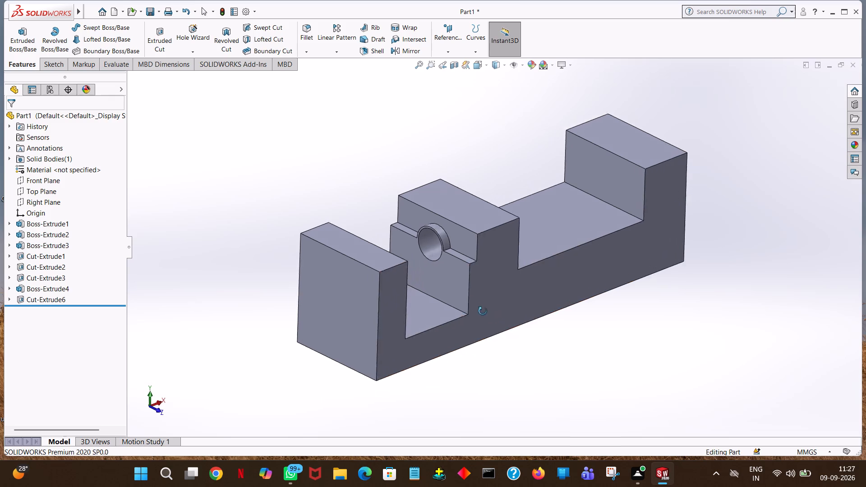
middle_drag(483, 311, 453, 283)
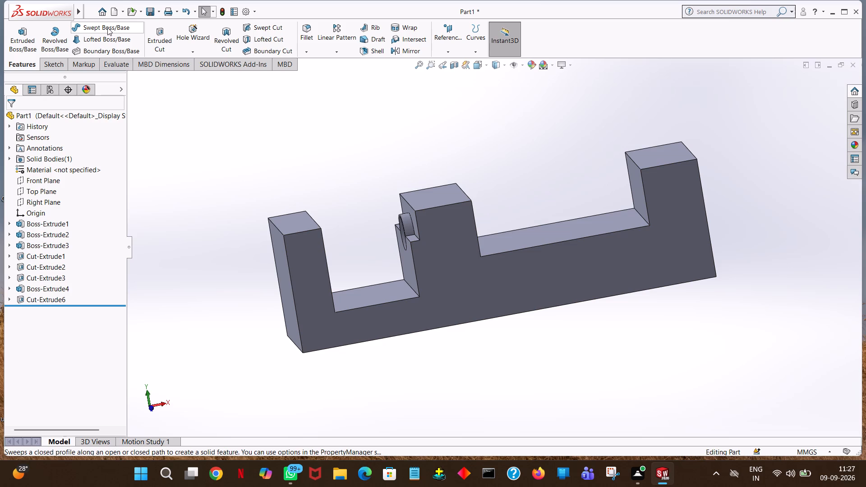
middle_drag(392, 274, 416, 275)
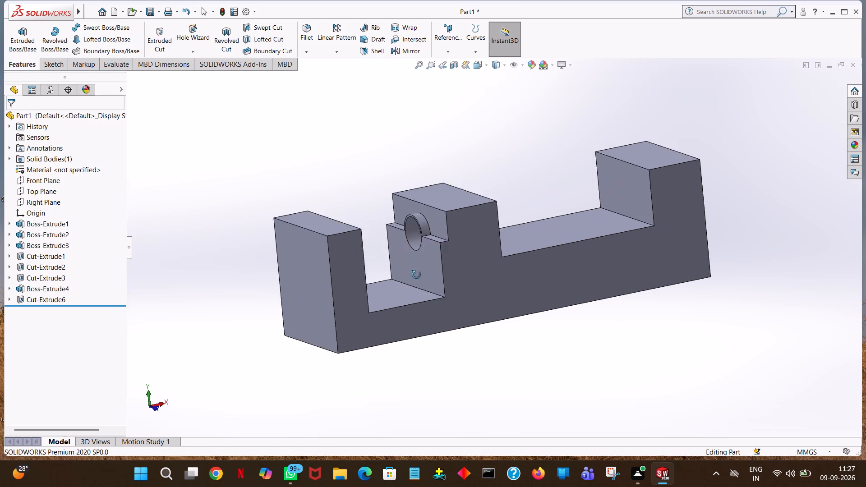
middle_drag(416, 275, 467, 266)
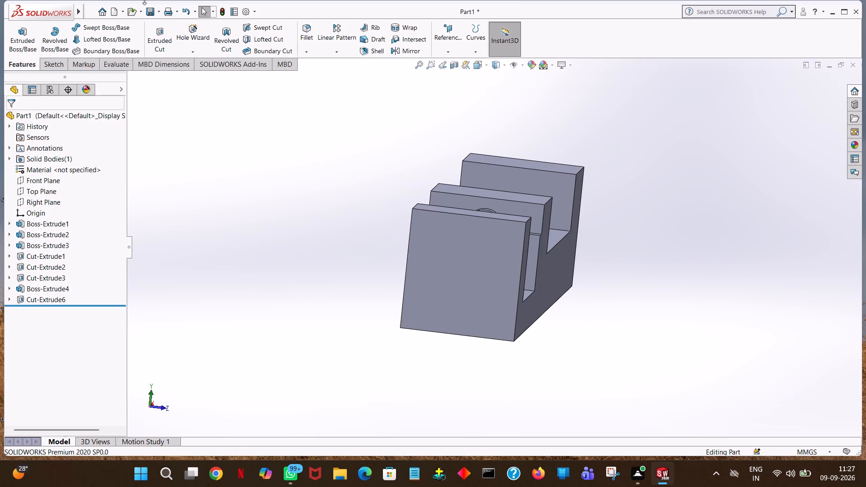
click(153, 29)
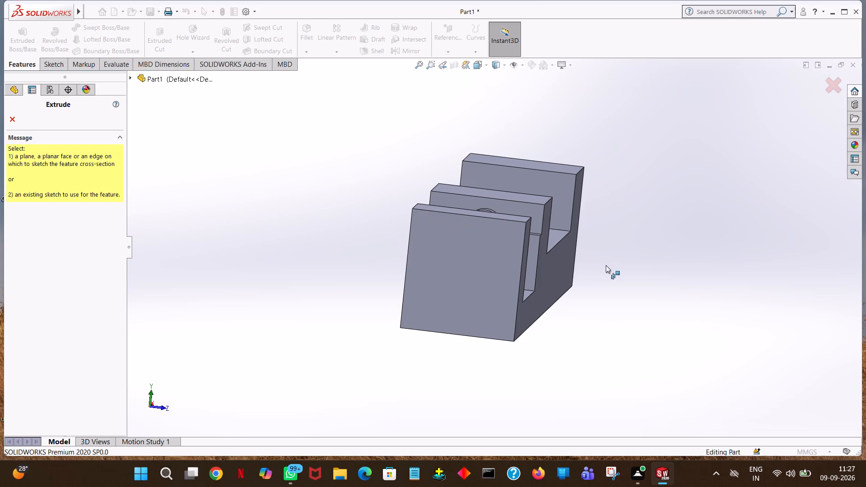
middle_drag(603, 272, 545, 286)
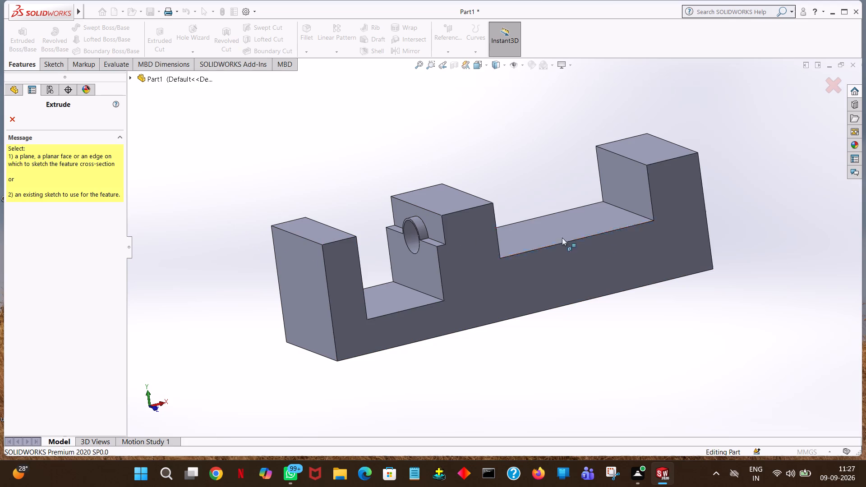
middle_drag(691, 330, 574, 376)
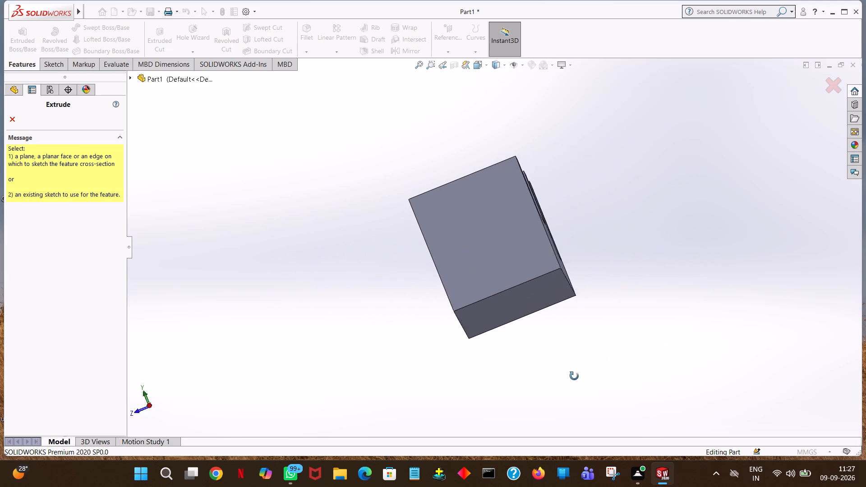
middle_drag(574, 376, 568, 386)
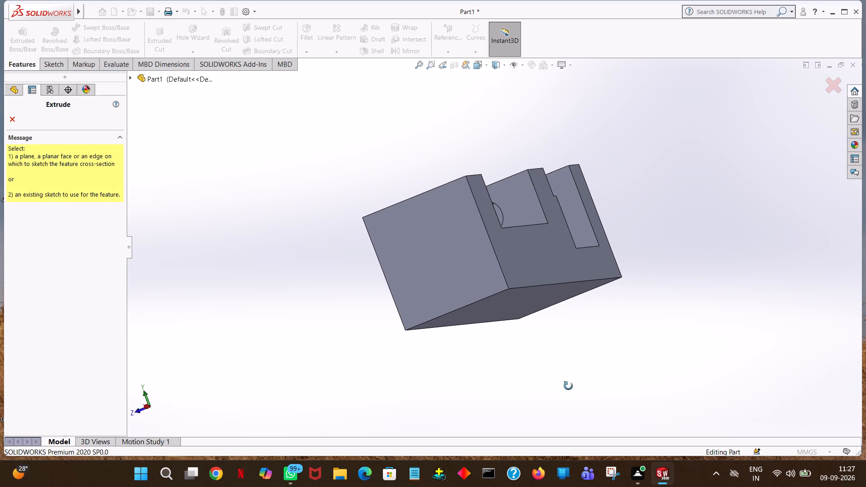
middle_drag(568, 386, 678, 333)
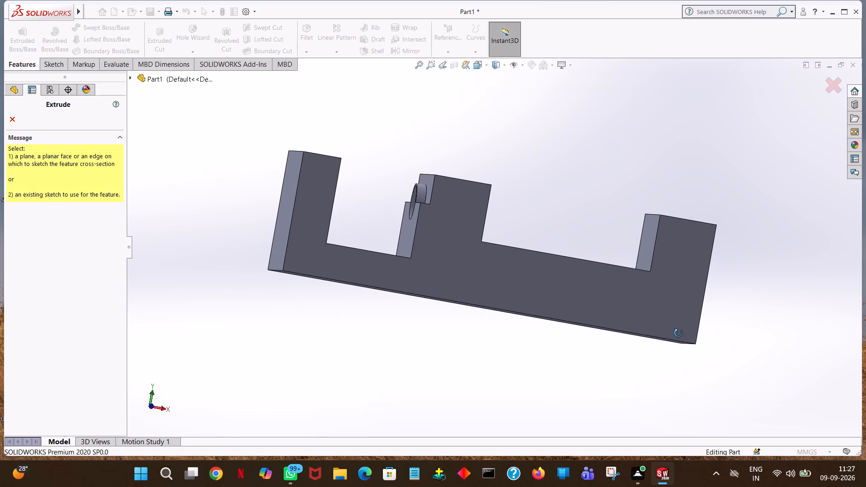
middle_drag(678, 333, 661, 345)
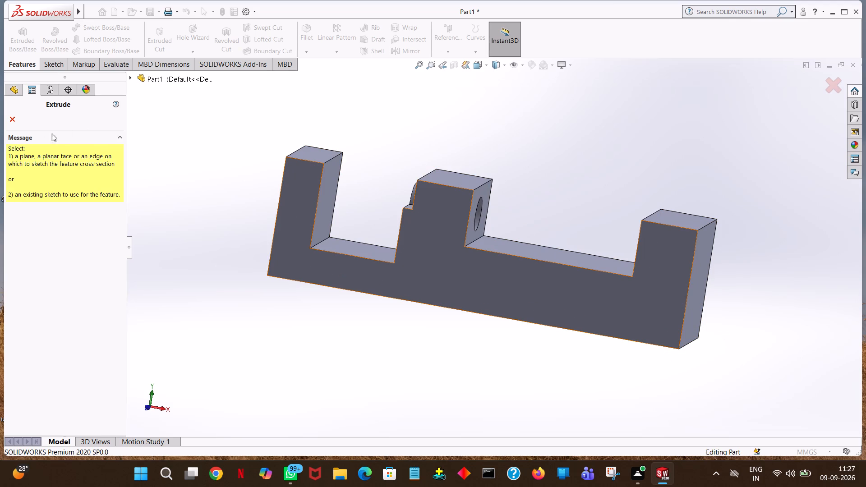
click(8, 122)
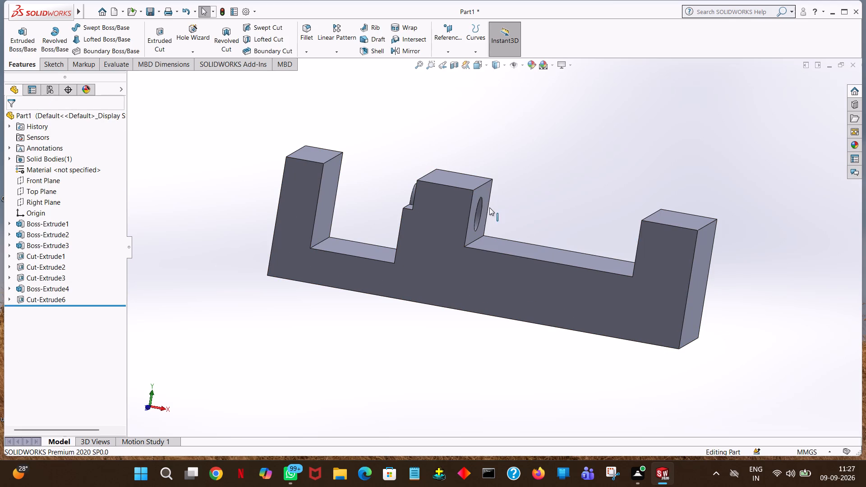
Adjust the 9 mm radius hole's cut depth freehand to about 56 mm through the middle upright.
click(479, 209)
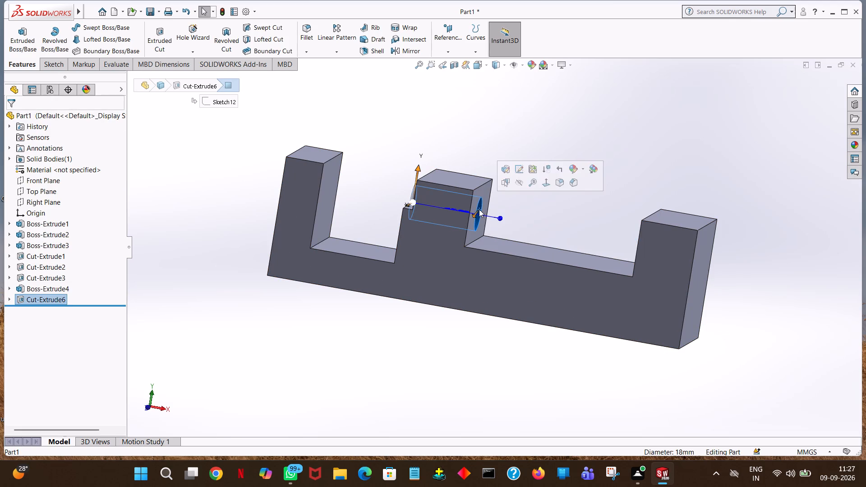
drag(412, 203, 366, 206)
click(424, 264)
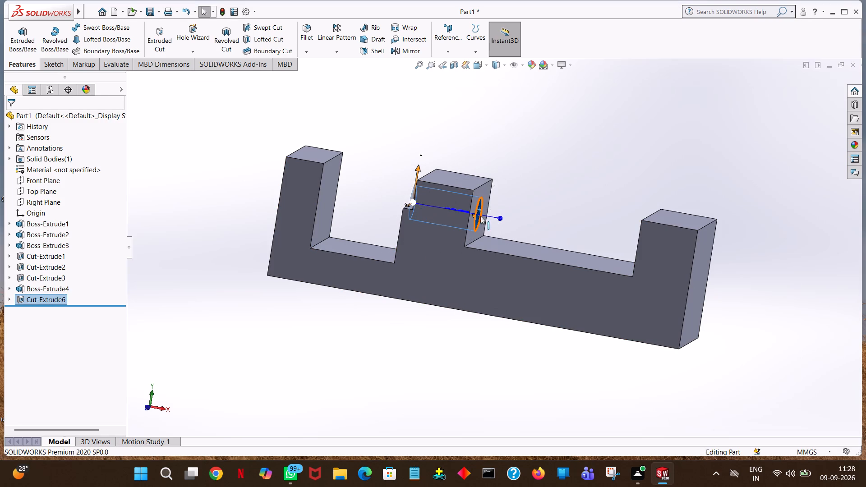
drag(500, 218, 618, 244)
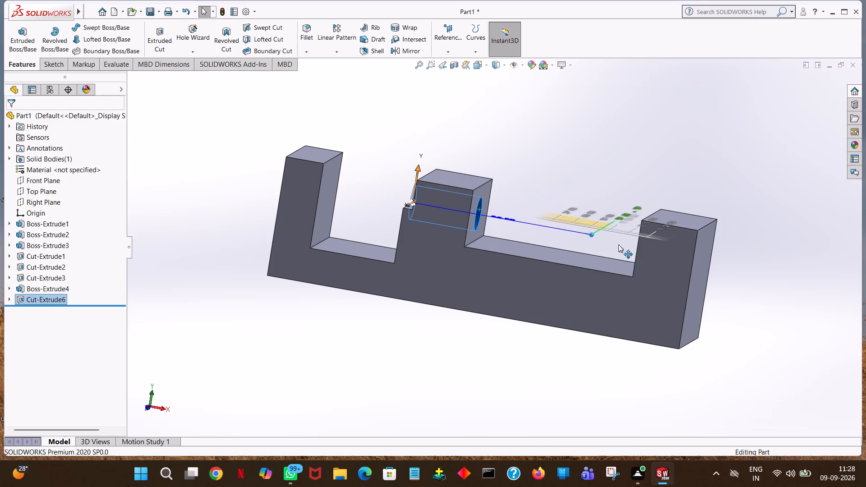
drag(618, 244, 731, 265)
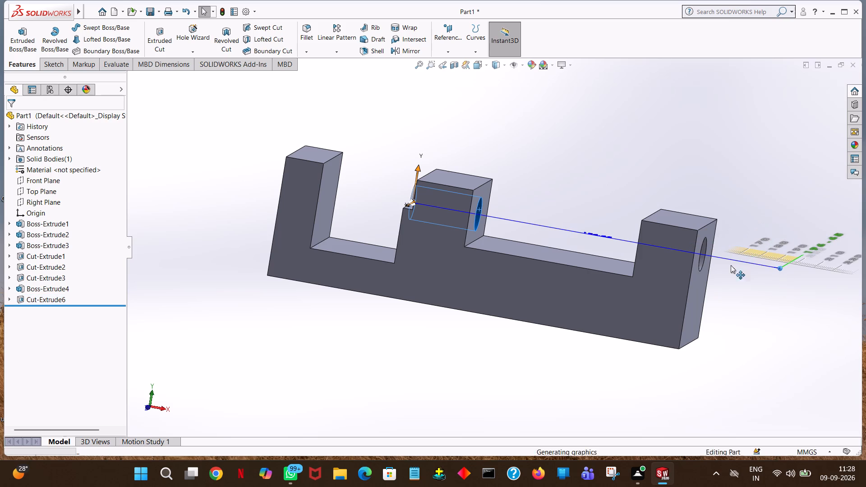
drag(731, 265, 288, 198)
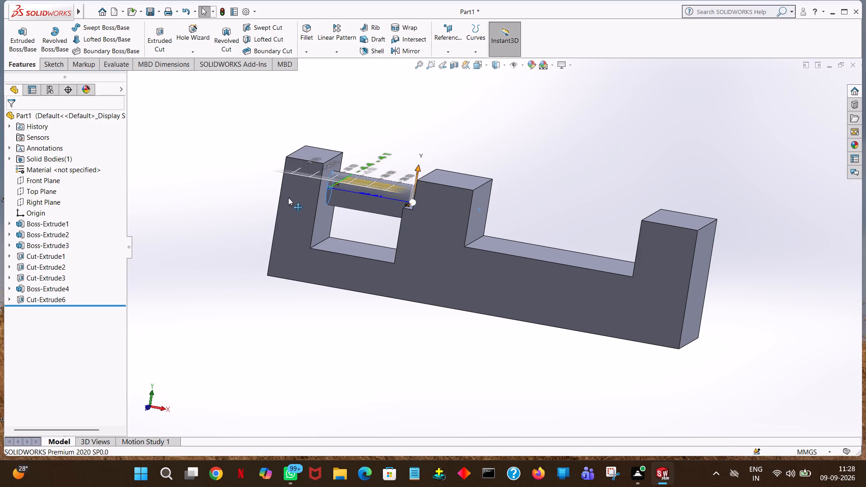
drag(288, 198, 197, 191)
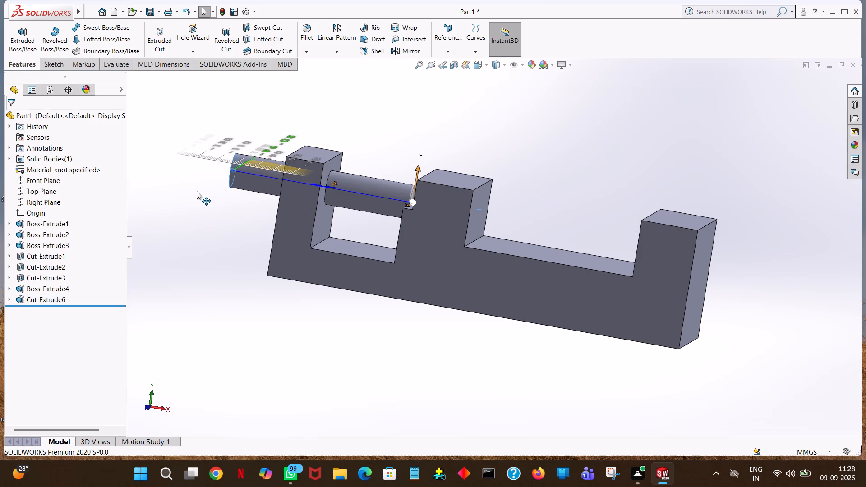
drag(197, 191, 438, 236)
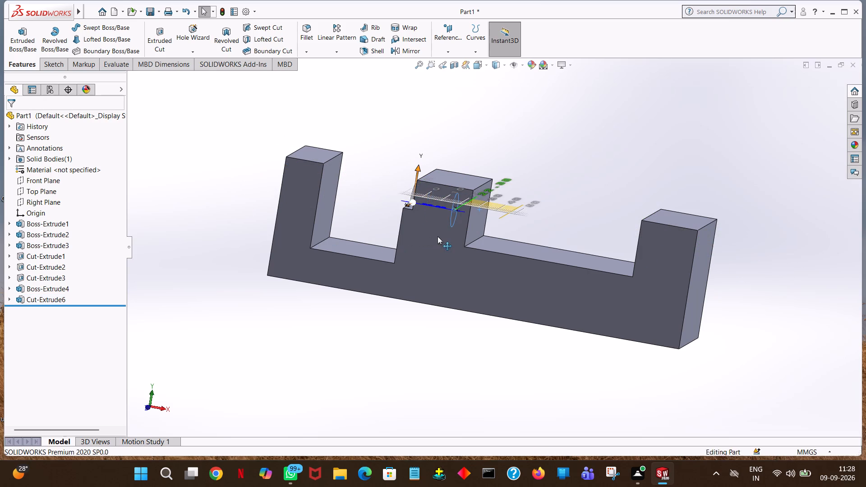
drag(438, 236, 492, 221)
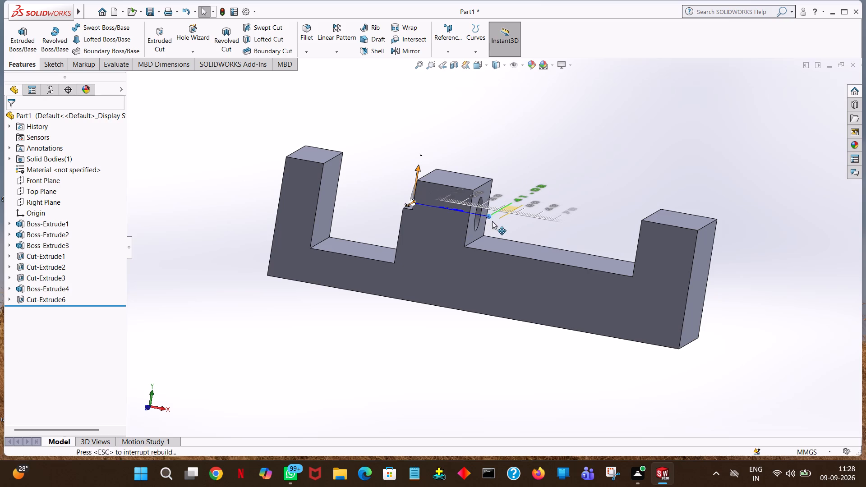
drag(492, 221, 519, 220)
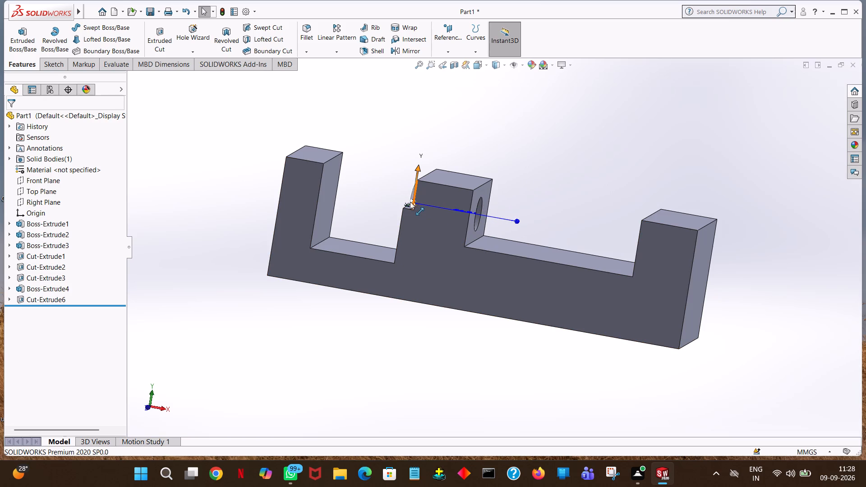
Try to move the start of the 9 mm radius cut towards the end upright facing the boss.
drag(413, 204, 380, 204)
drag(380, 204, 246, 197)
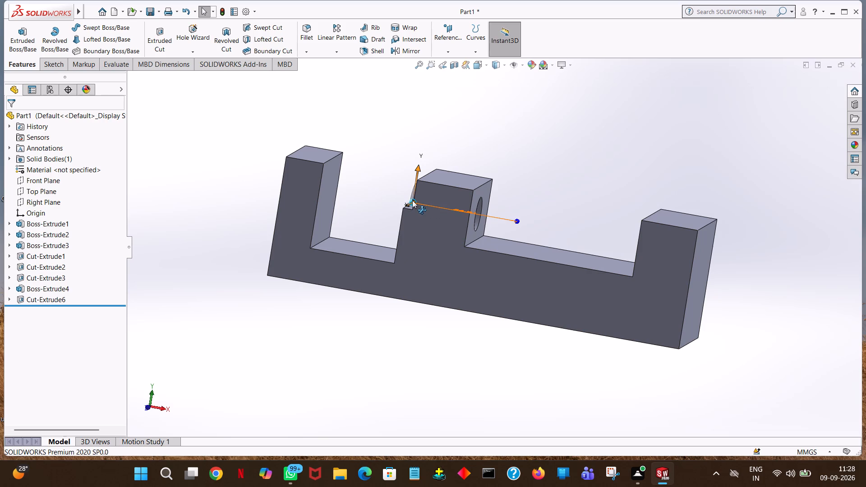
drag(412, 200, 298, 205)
Extend the 9 mm radius hole's cut depth freehand to about 68.5 mm.
middle_drag(418, 221, 418, 222)
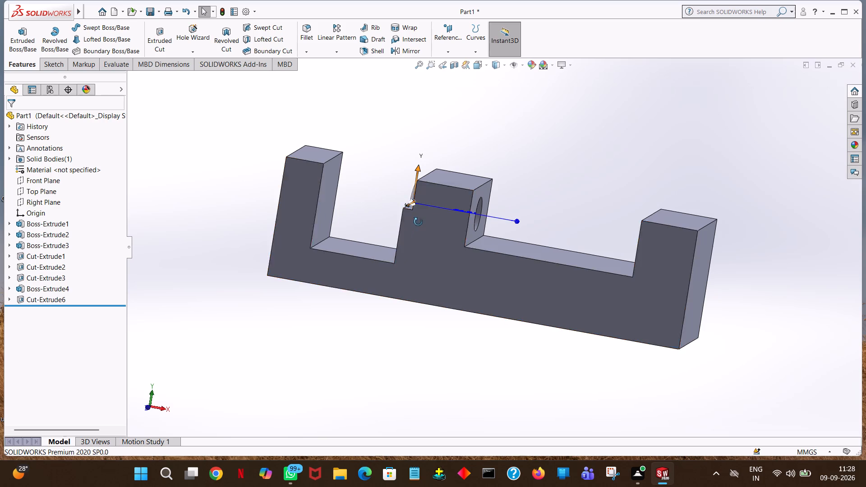
middle_drag(418, 222, 480, 325)
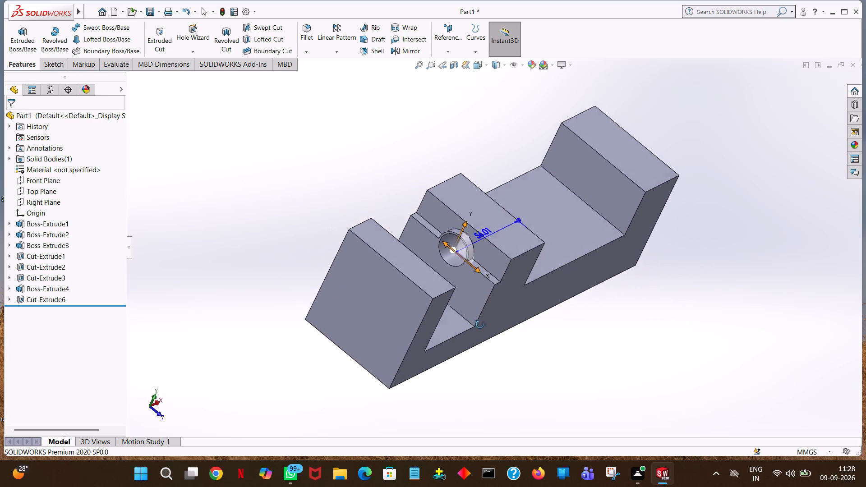
middle_drag(480, 325, 488, 370)
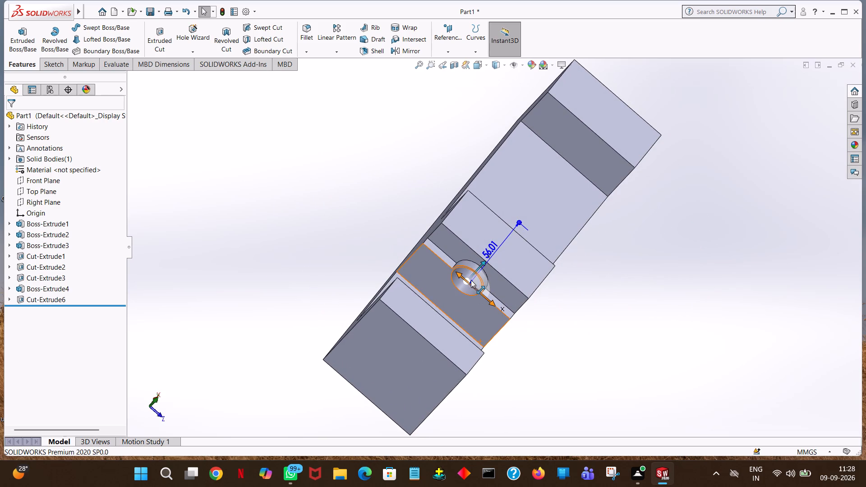
drag(518, 220, 533, 211)
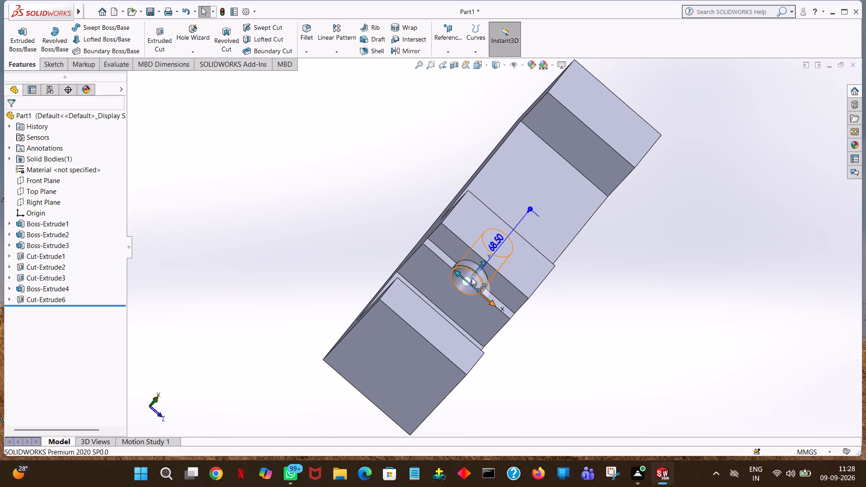
Move the 9 mm radius cut slightly on the boss's face, keeping its external relations.
drag(472, 278, 465, 284)
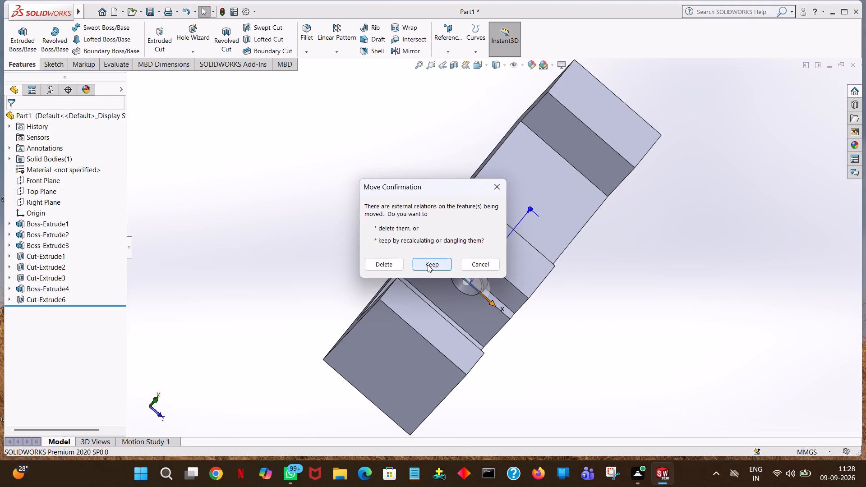
click(428, 265)
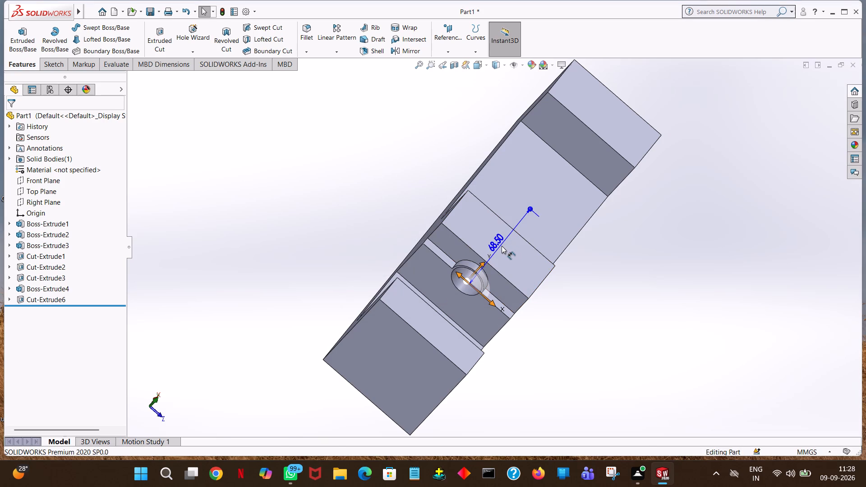
Reposition the cut's depth dimension over the end upright facing the boss and open its value for editing.
drag(500, 245, 479, 271)
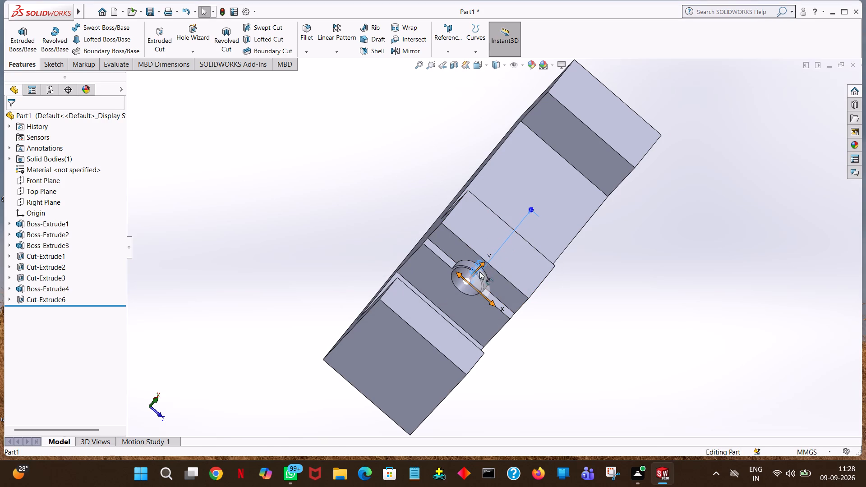
drag(479, 271, 371, 388)
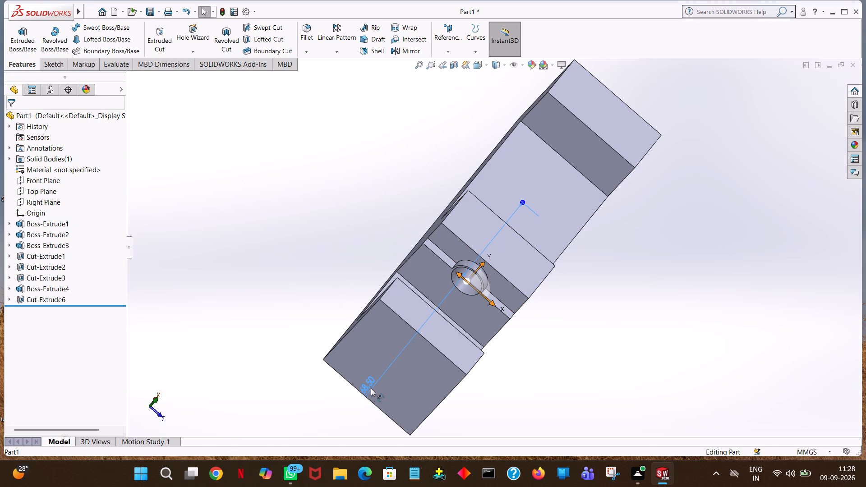
drag(371, 388, 369, 392)
click(369, 392)
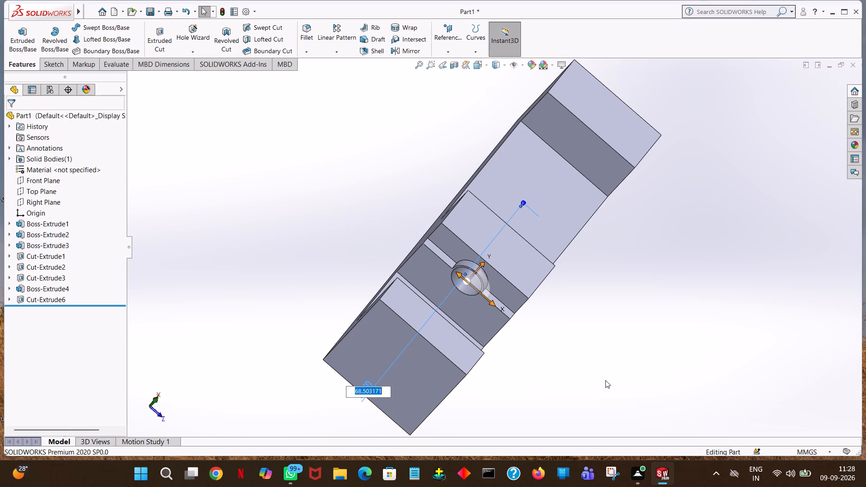
click(605, 380)
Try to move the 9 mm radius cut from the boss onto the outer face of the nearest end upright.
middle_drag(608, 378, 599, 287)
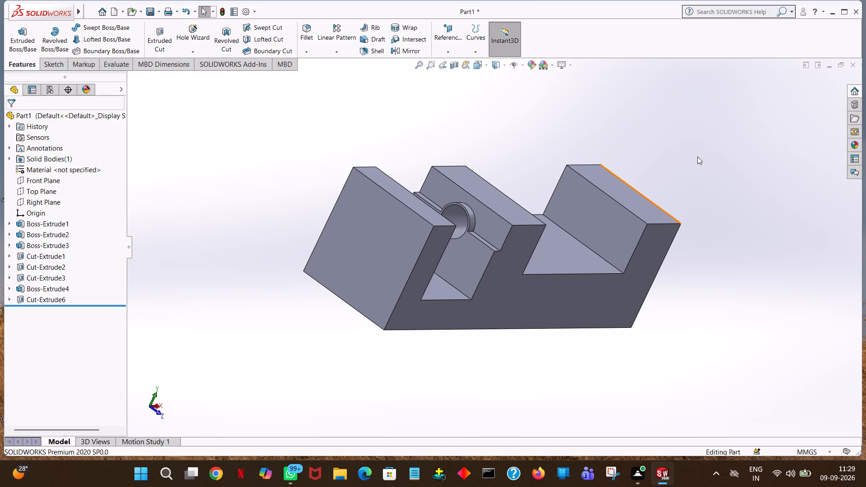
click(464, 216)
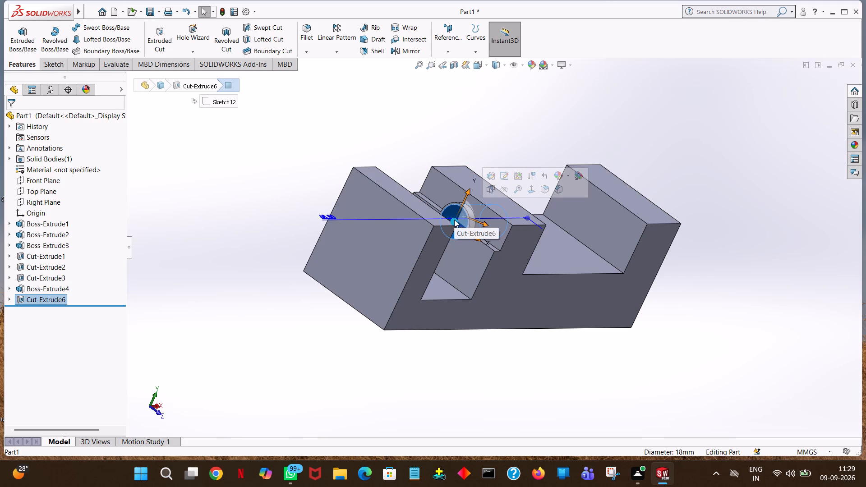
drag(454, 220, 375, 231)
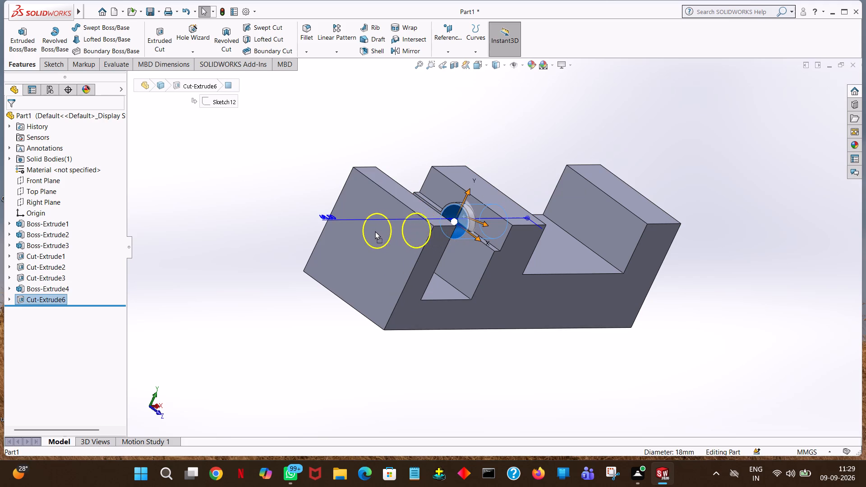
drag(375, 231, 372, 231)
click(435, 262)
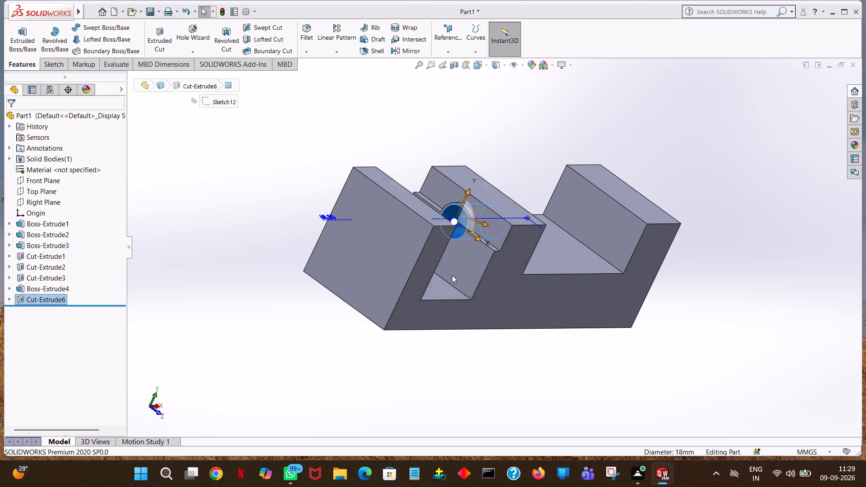
Undo the move and depth changes of the 9 mm radius cut and the cut itself, back to its open circle sketch.
middle_drag(528, 339, 516, 340)
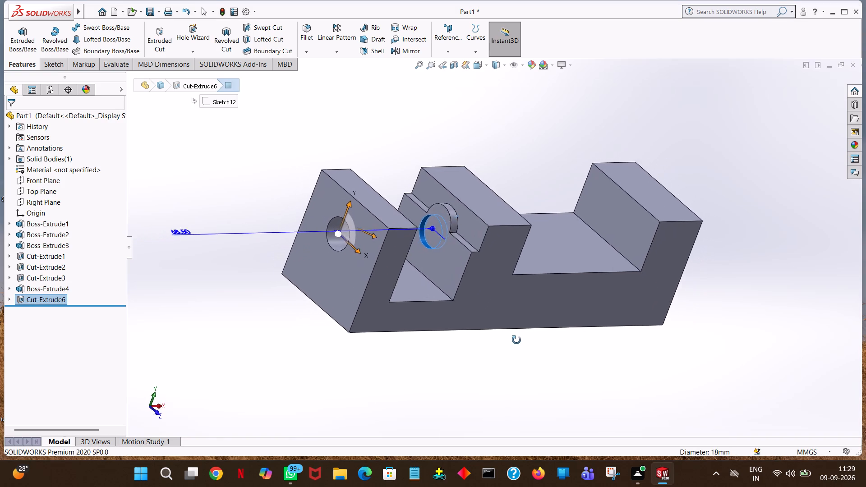
middle_drag(516, 340, 539, 313)
middle_drag(514, 317, 506, 318)
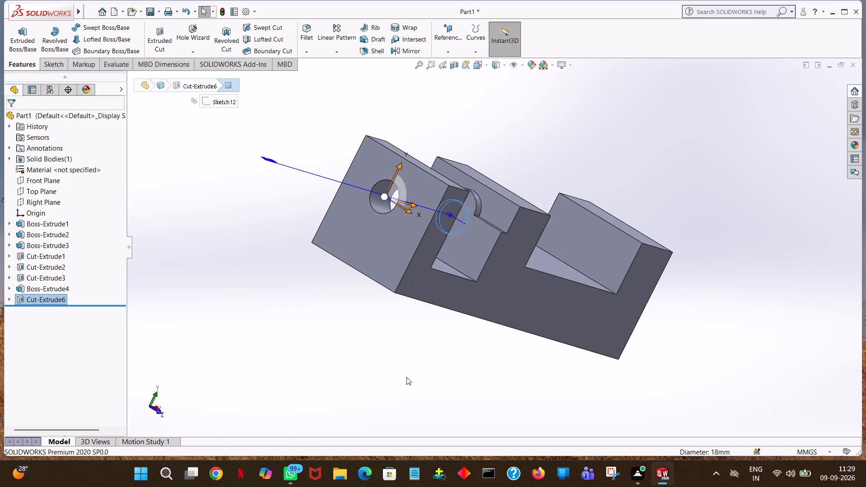
middle_click(318, 434)
middle_click(321, 239)
middle_drag(321, 244, 308, 273)
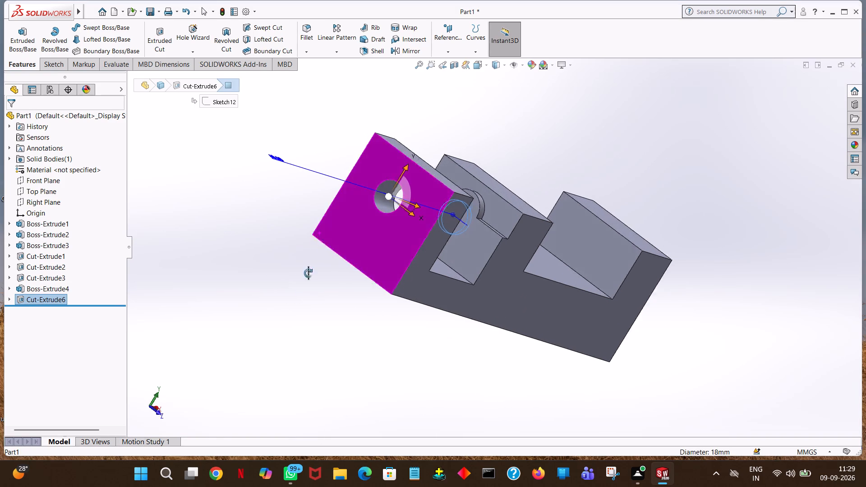
middle_drag(308, 273, 301, 310)
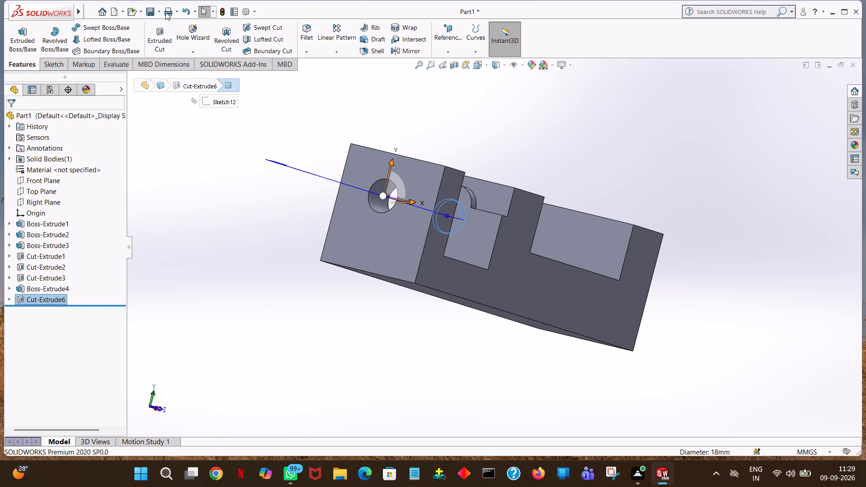
click(185, 13)
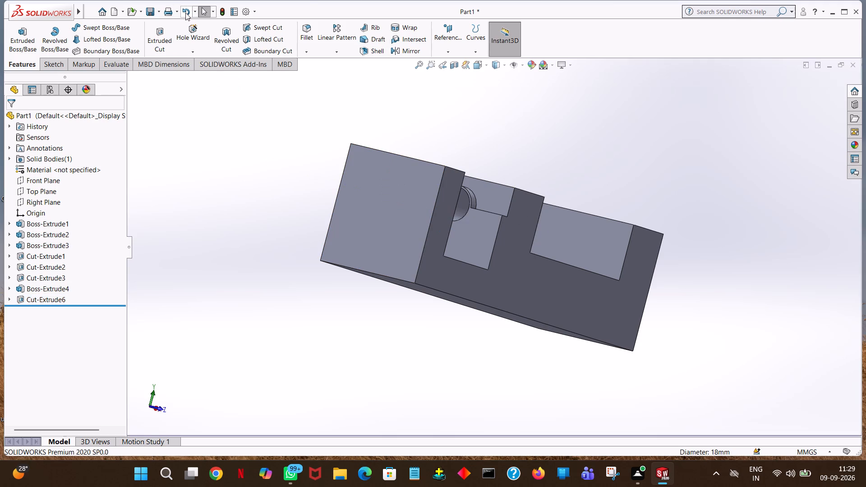
click(185, 13)
click(185, 13)
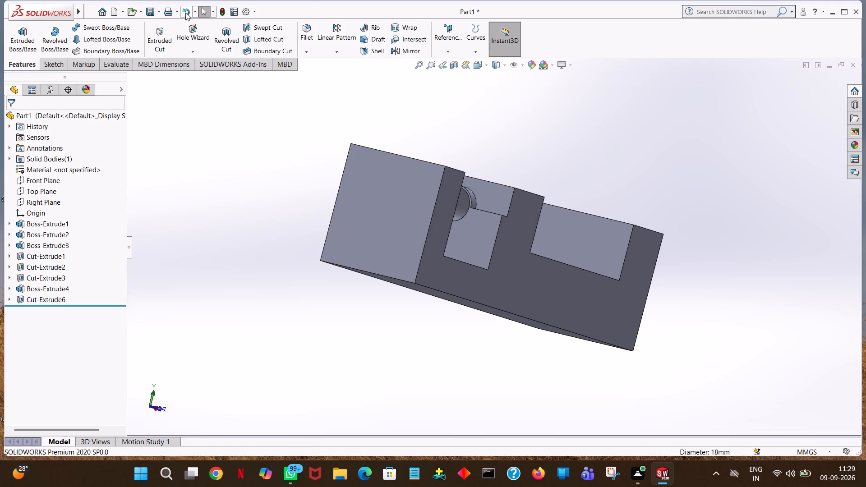
click(185, 13)
click(185, 13)
click(185, 13)
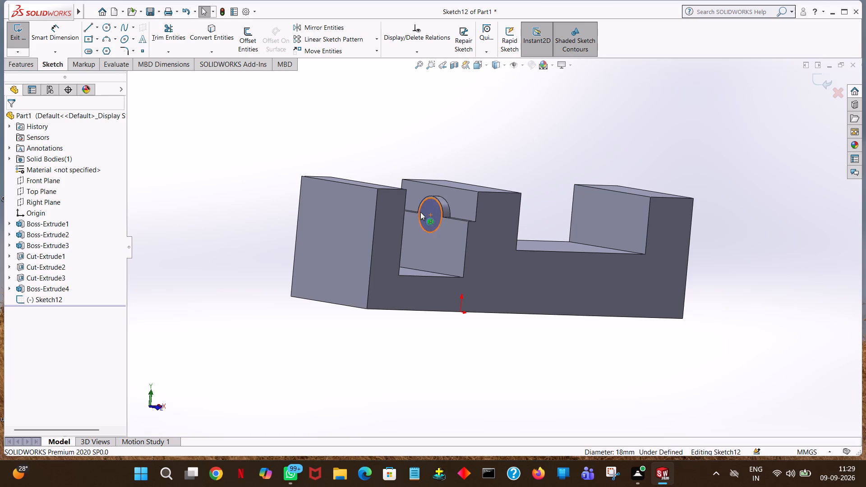
Cut-extrude the 18 mm diameter circle Mid Plane, extending the depth to 158 mm through the middle upright and the nearest end upright.
click(16, 60)
click(165, 33)
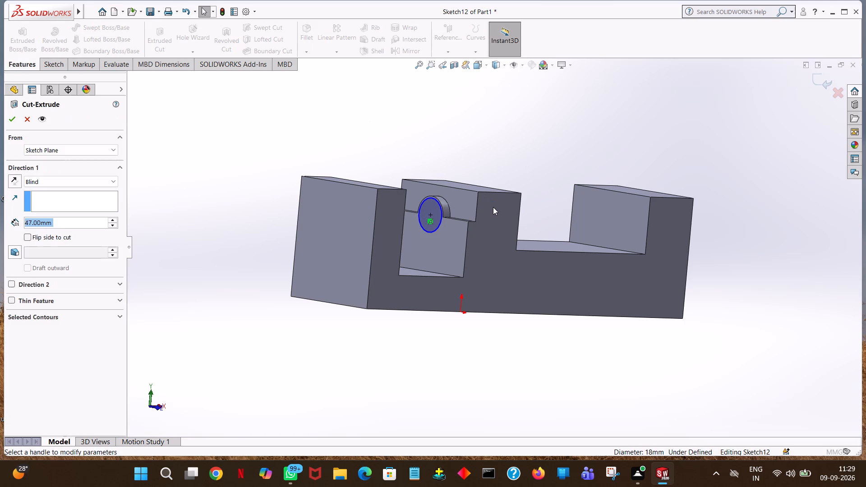
middle_drag(497, 125, 475, 129)
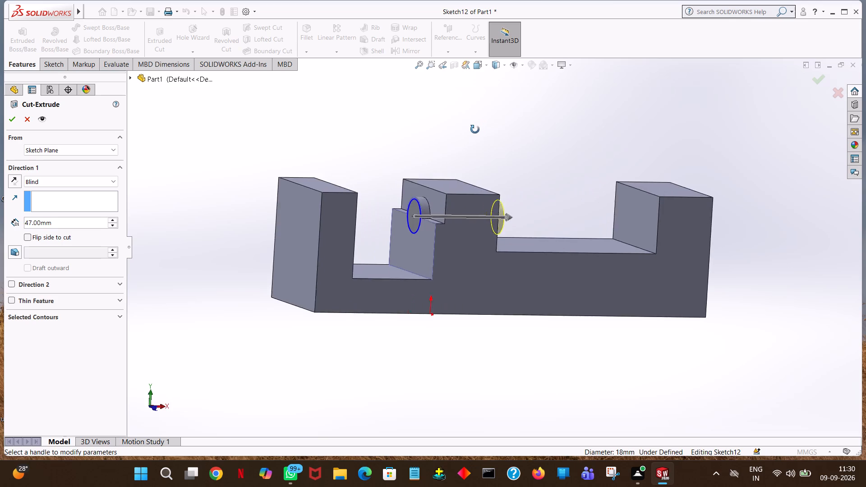
middle_drag(475, 129, 459, 138)
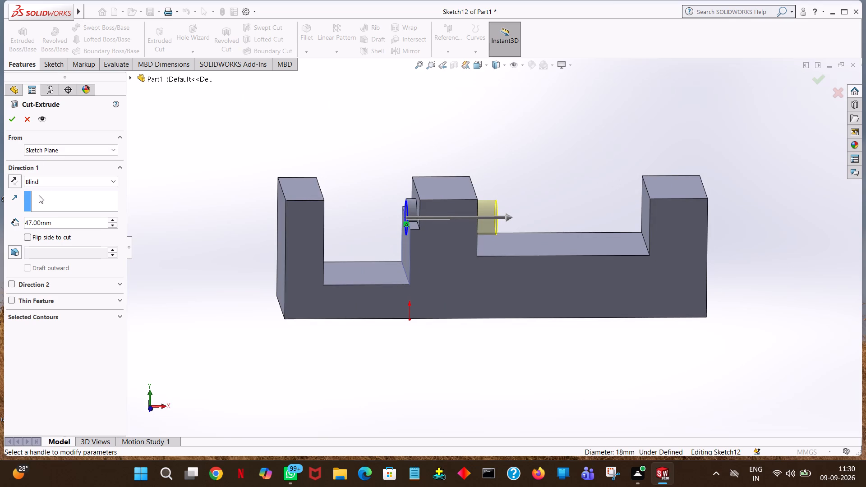
click(43, 184)
click(54, 254)
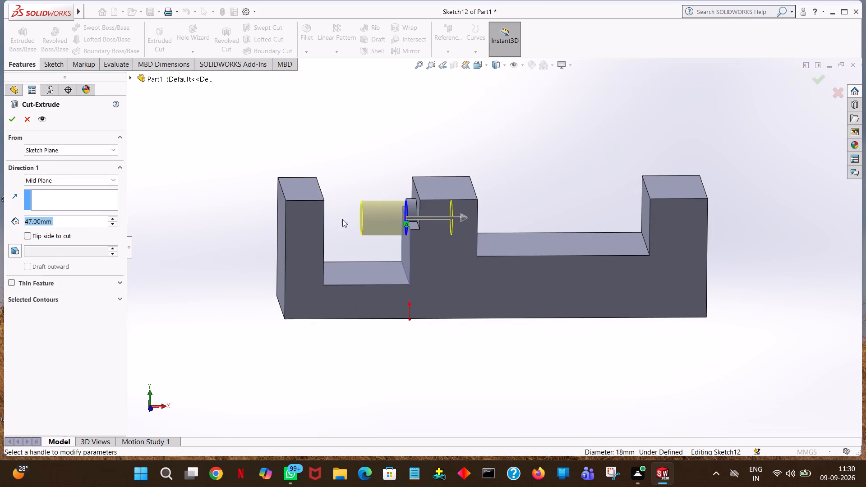
drag(454, 216, 488, 216)
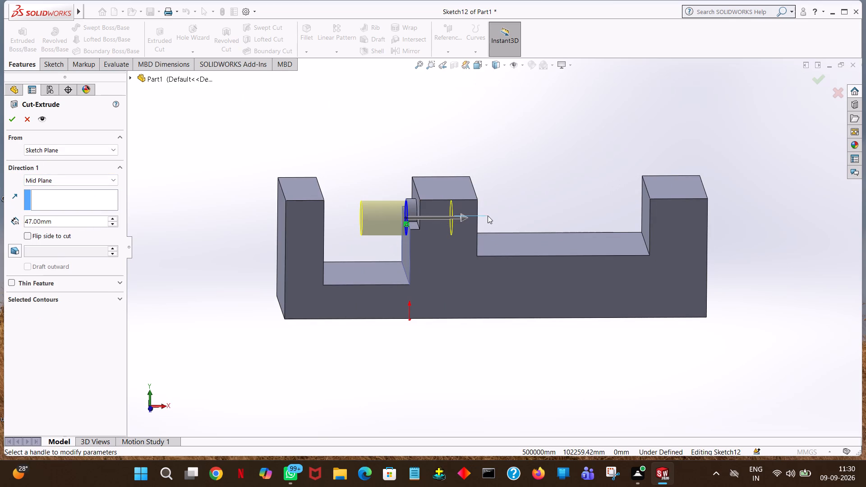
drag(488, 216, 518, 218)
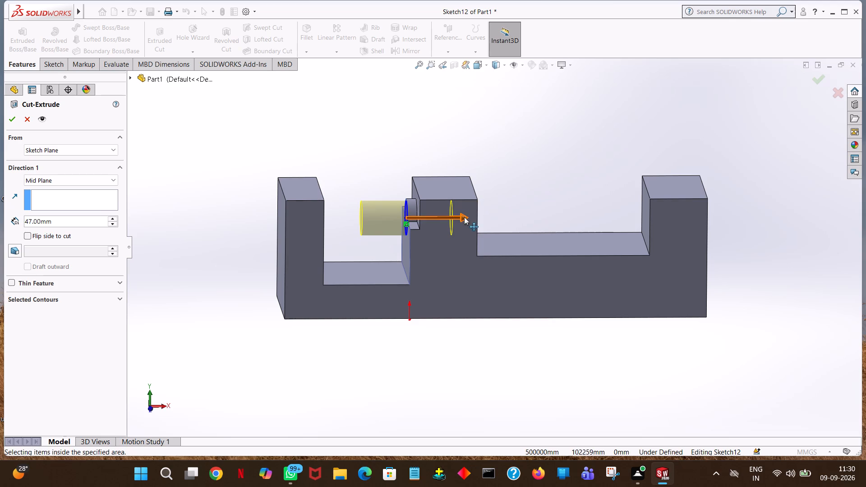
drag(464, 217, 558, 233)
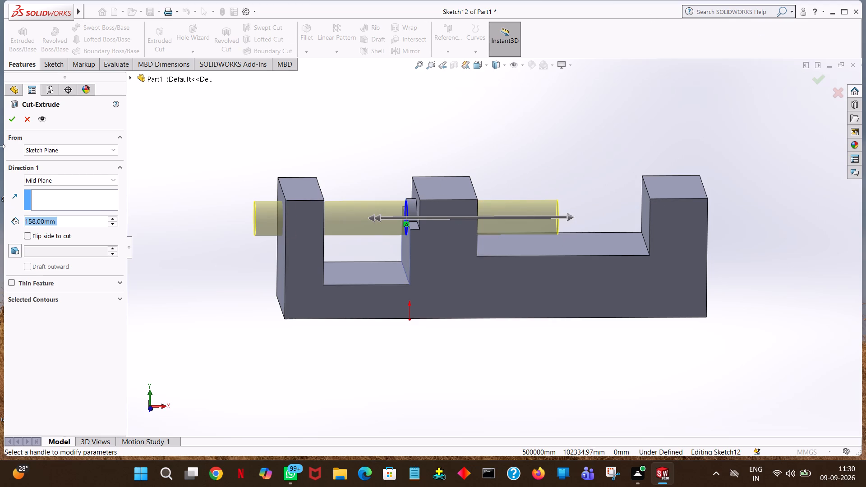
click(13, 125)
click(438, 131)
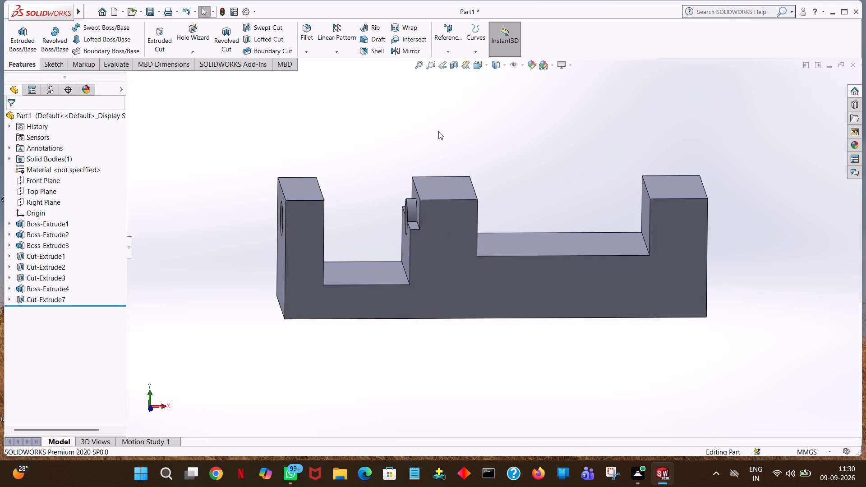
click(512, 132)
In a new cut sketch on the nearest end upright's outer face, draw a 21 mm horizontal line from hole to side edge and trace the face outline.
middle_drag(520, 138, 574, 129)
middle_drag(584, 124, 611, 130)
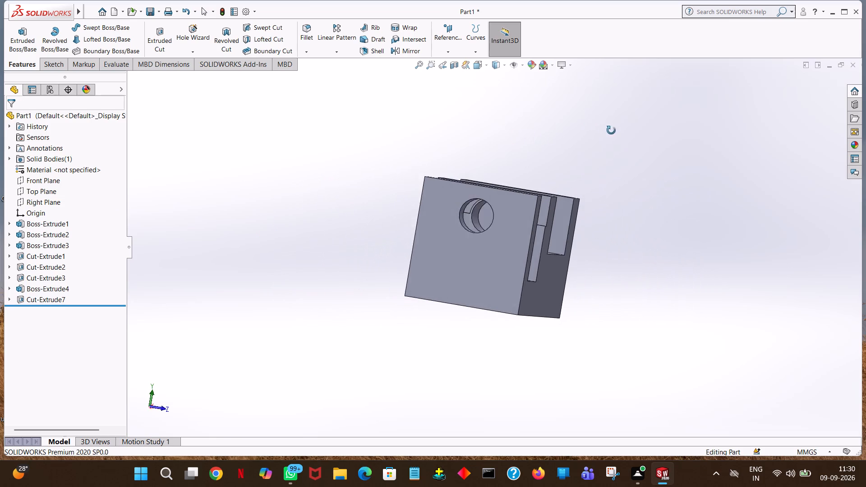
middle_drag(611, 130, 618, 140)
middle_click(615, 139)
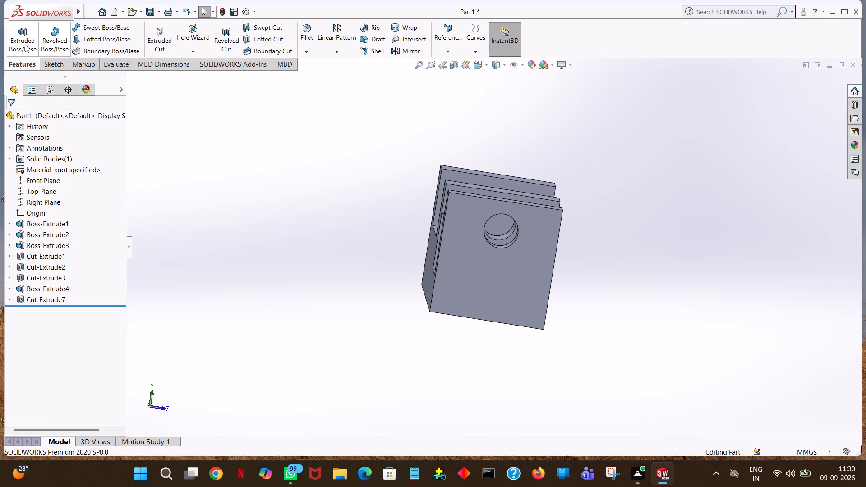
click(164, 33)
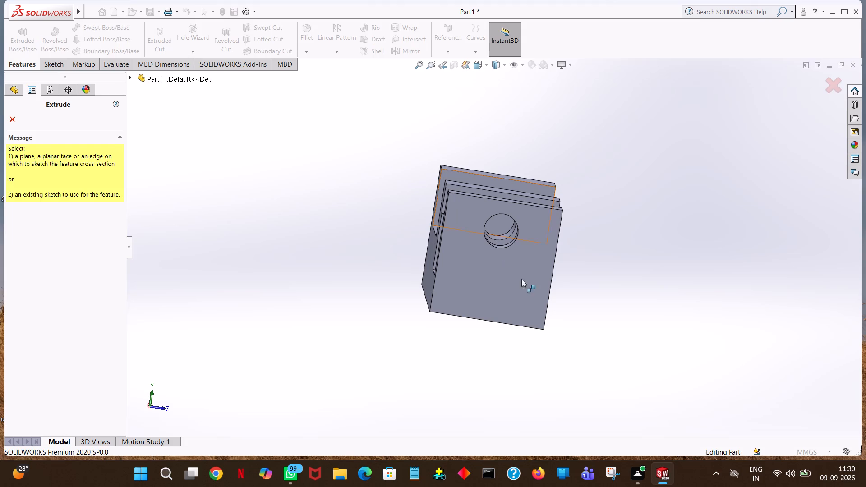
click(492, 266)
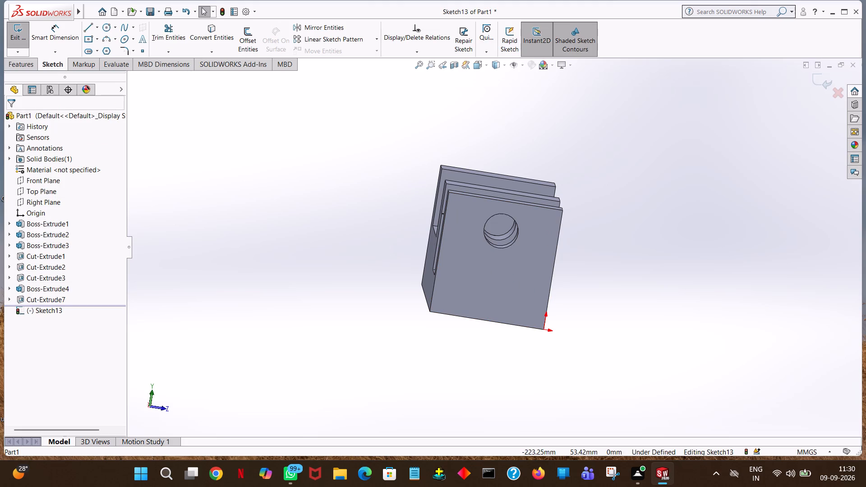
click(486, 66)
click(527, 112)
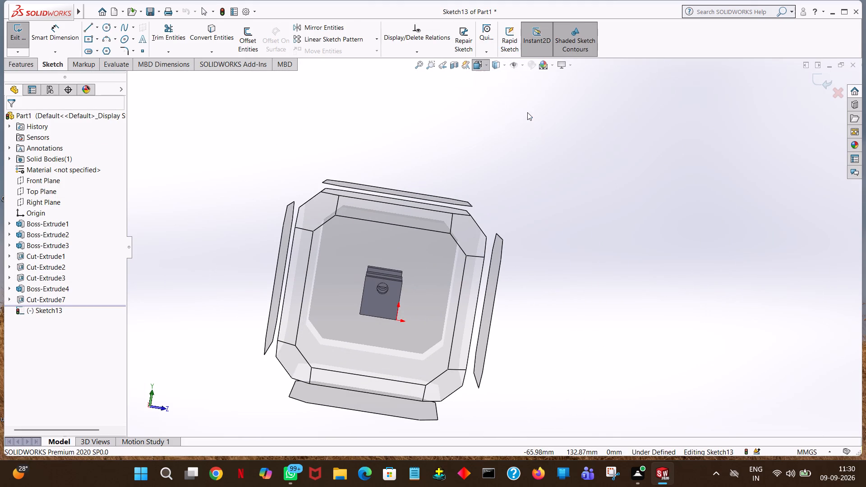
click(90, 30)
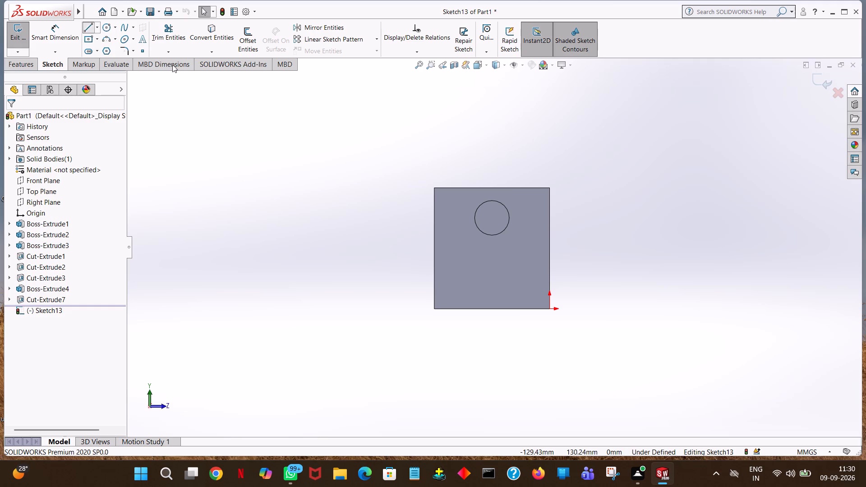
click(510, 218)
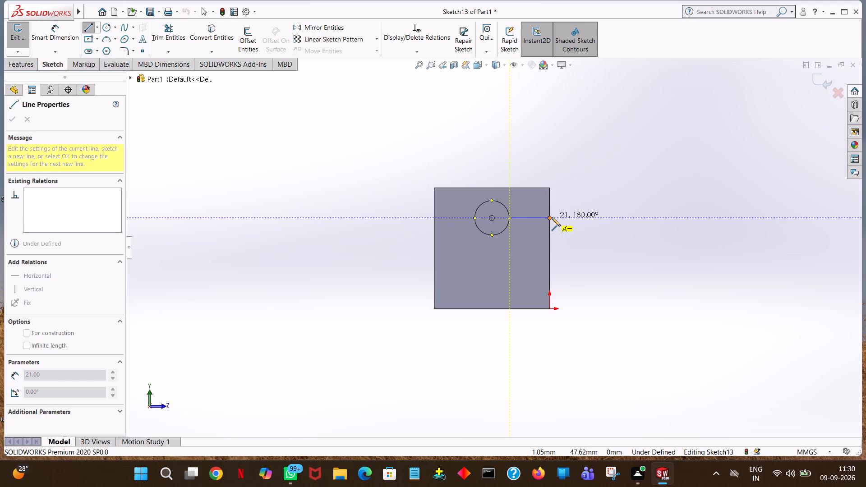
click(549, 217)
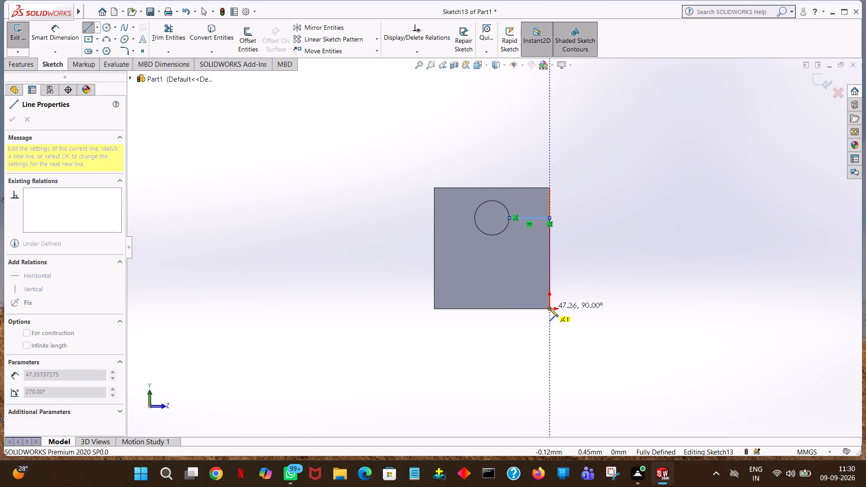
click(549, 308)
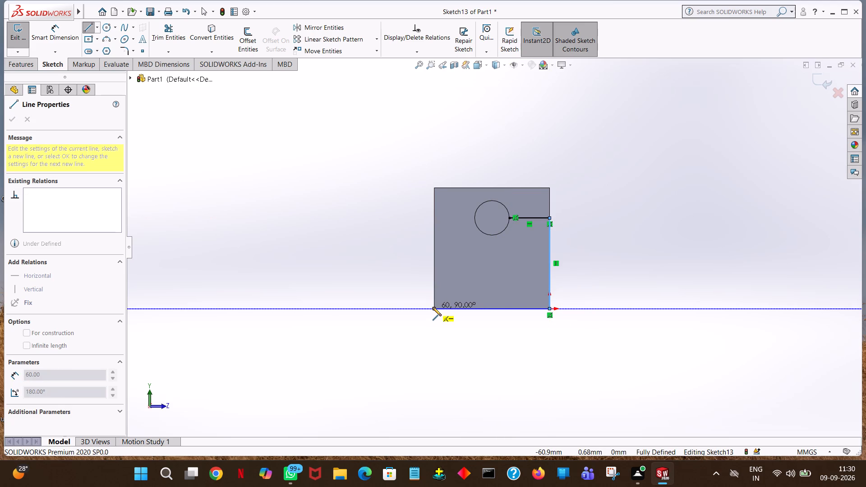
click(433, 307)
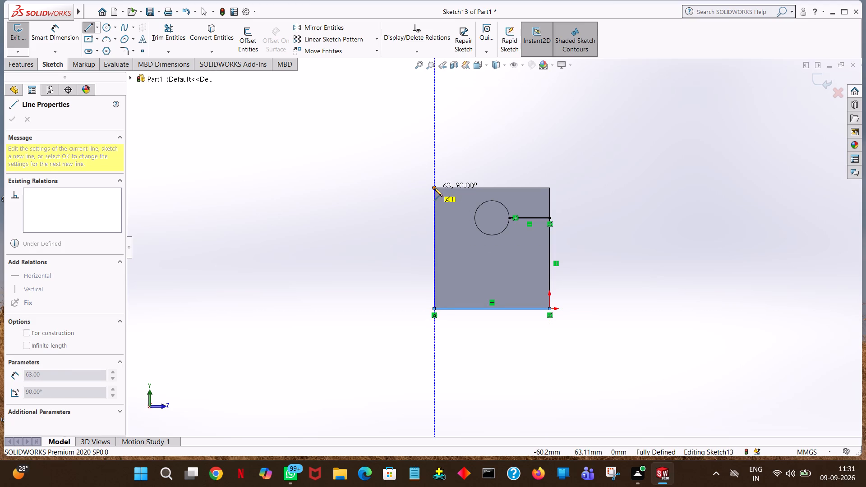
click(434, 188)
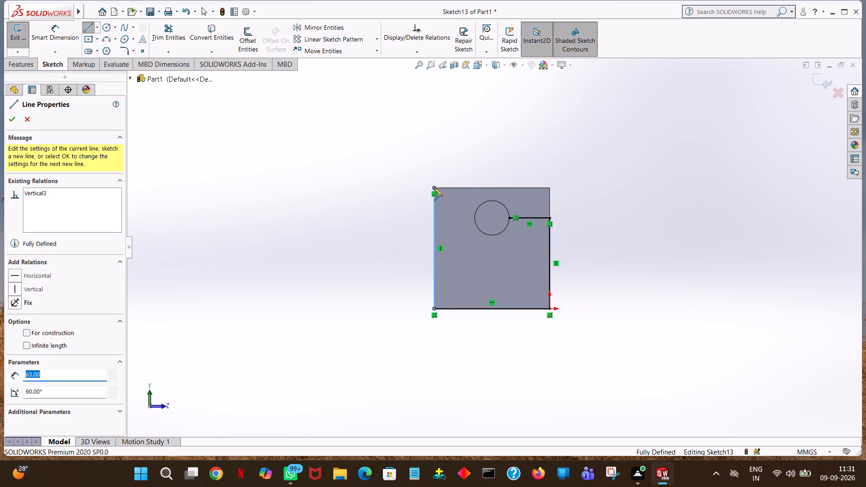
click(548, 187)
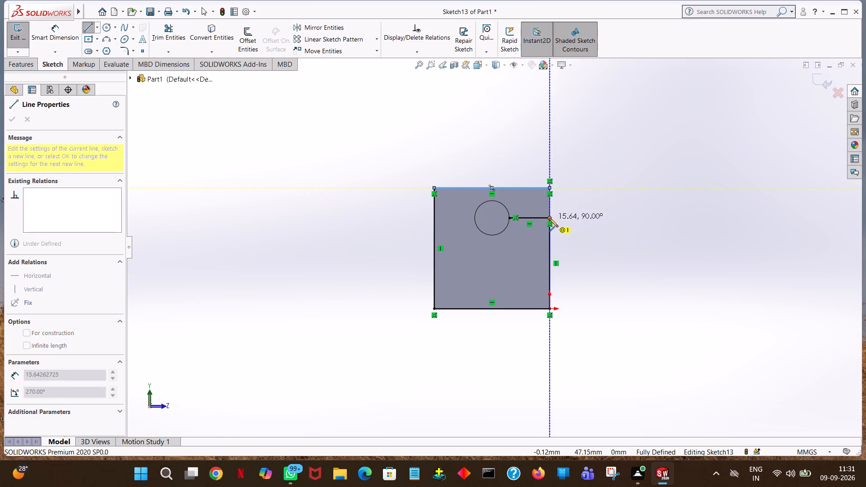
click(549, 218)
right_click(549, 218)
click(567, 224)
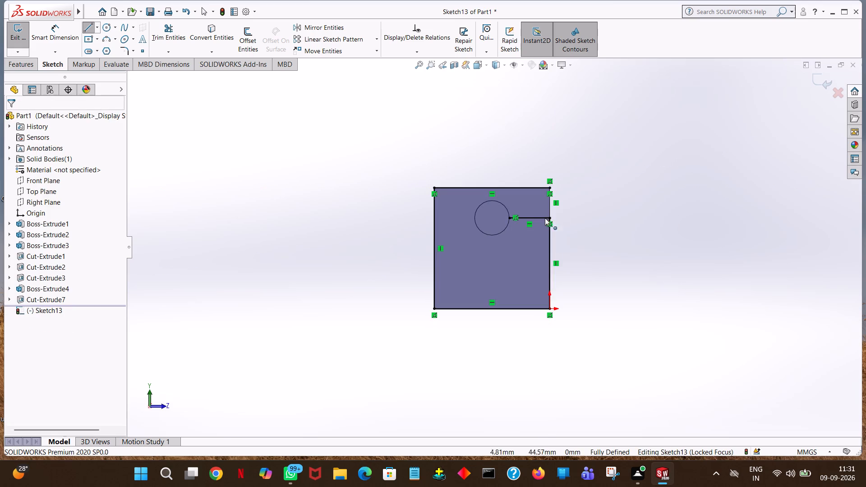
Sketch a 21 mm horizontal line from the hole's opposite side to the face's other vertical edge.
click(84, 22)
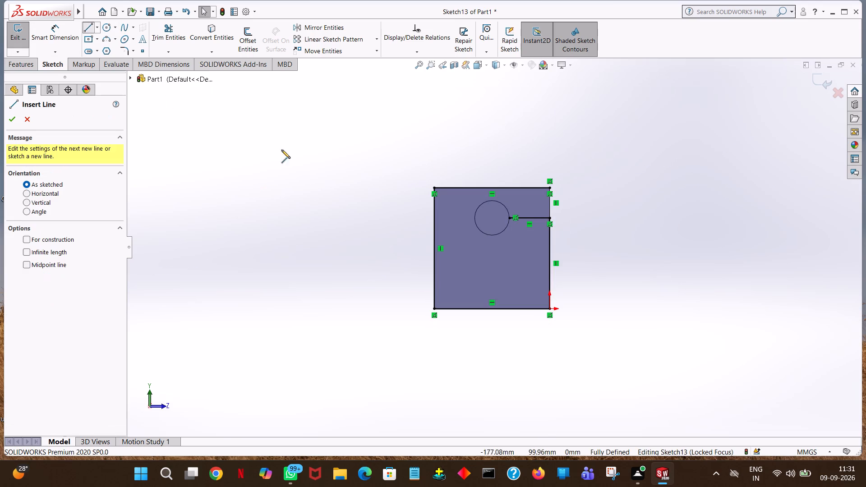
click(474, 218)
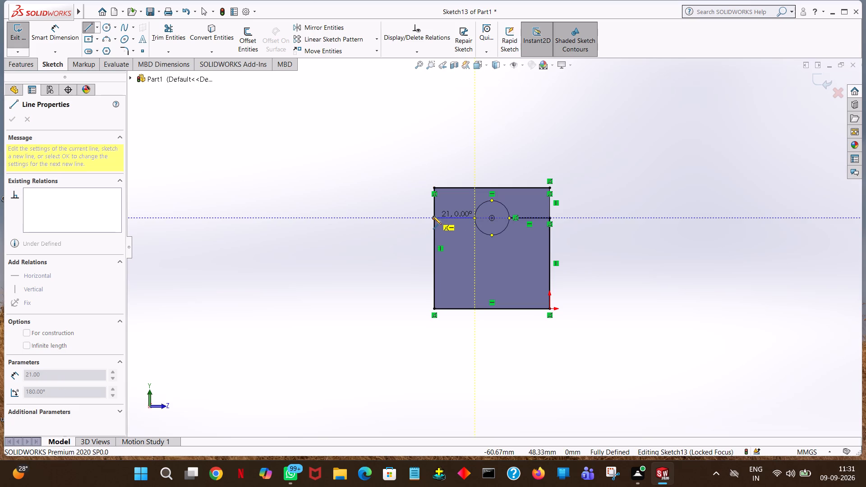
click(433, 217)
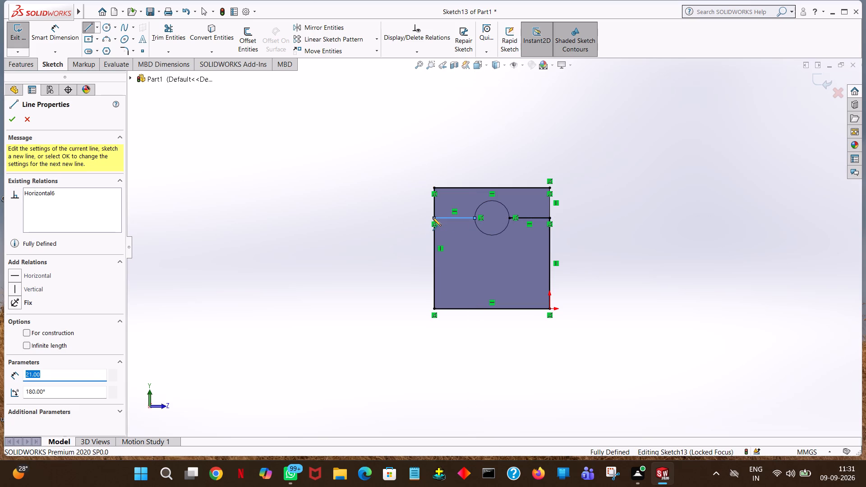
right_click(433, 217)
click(443, 221)
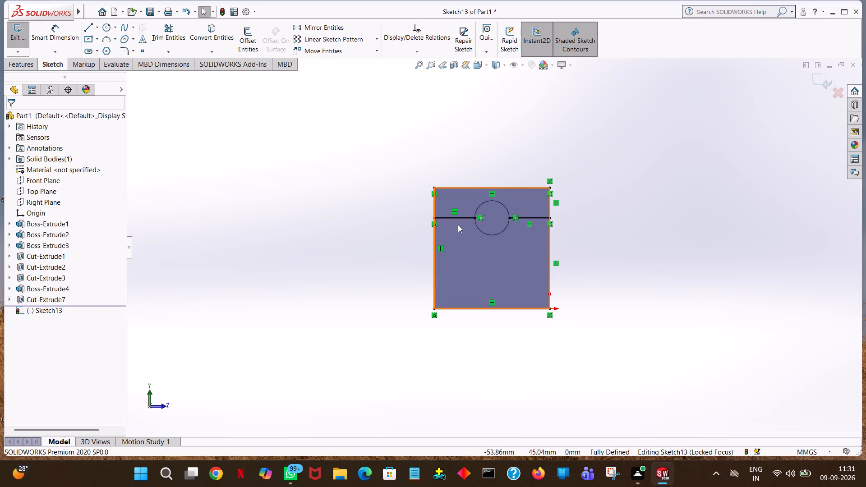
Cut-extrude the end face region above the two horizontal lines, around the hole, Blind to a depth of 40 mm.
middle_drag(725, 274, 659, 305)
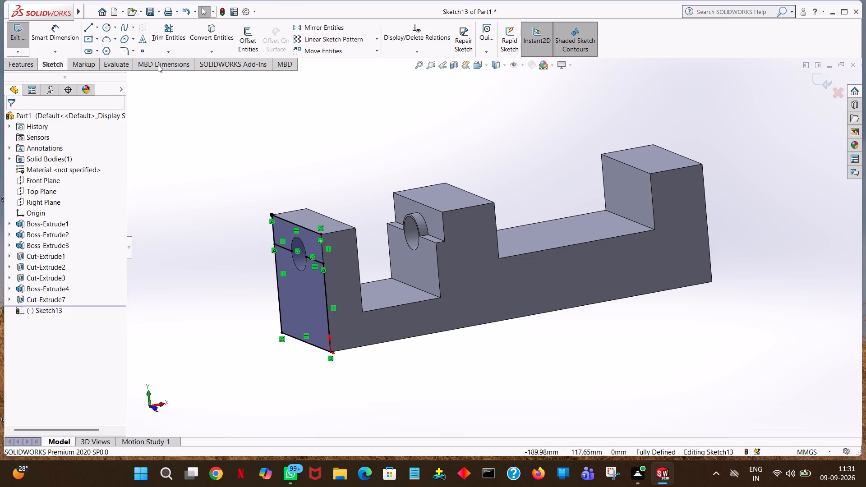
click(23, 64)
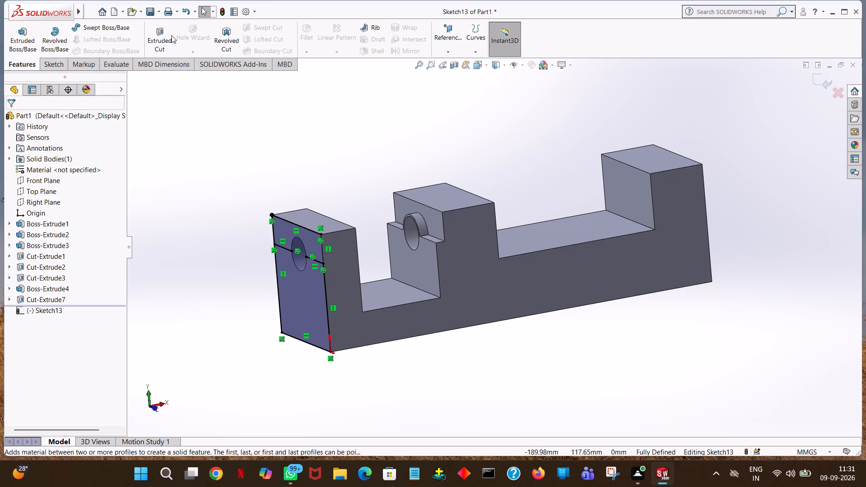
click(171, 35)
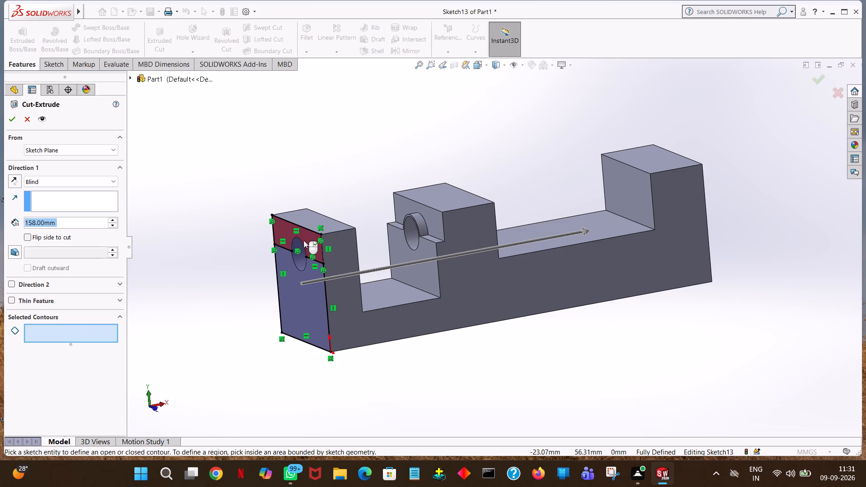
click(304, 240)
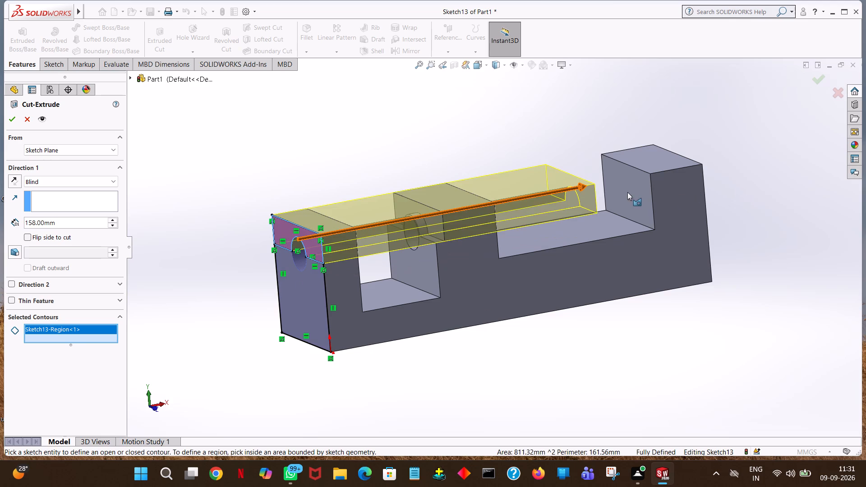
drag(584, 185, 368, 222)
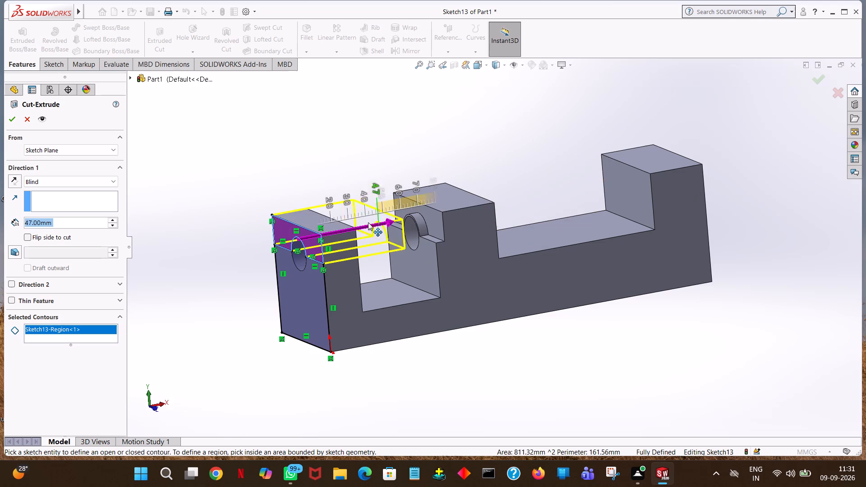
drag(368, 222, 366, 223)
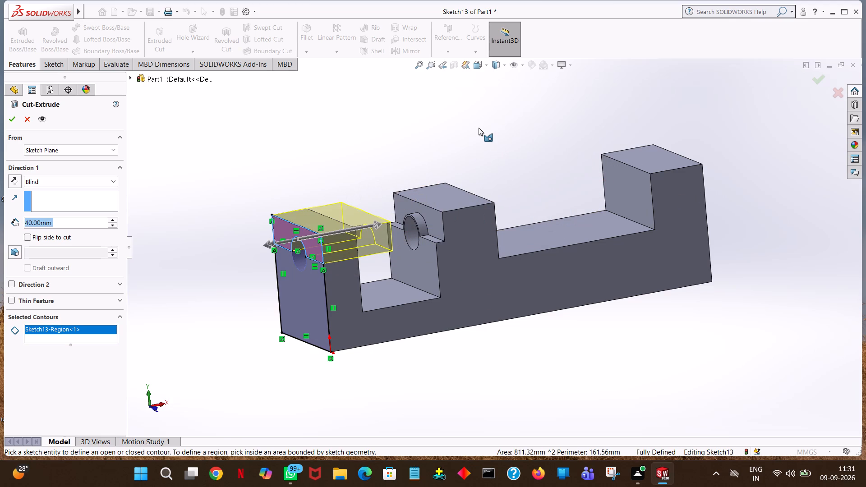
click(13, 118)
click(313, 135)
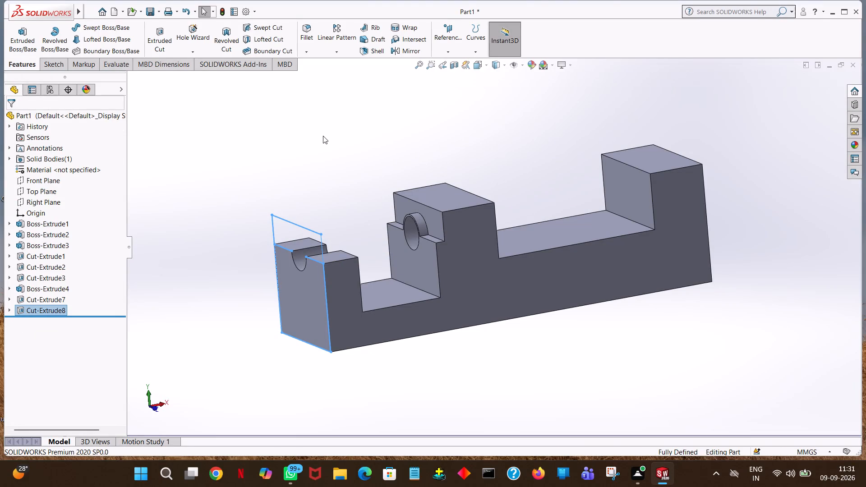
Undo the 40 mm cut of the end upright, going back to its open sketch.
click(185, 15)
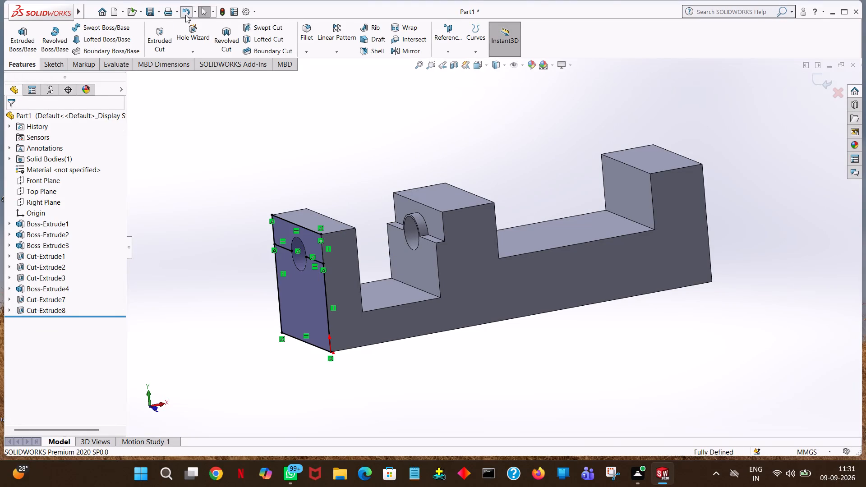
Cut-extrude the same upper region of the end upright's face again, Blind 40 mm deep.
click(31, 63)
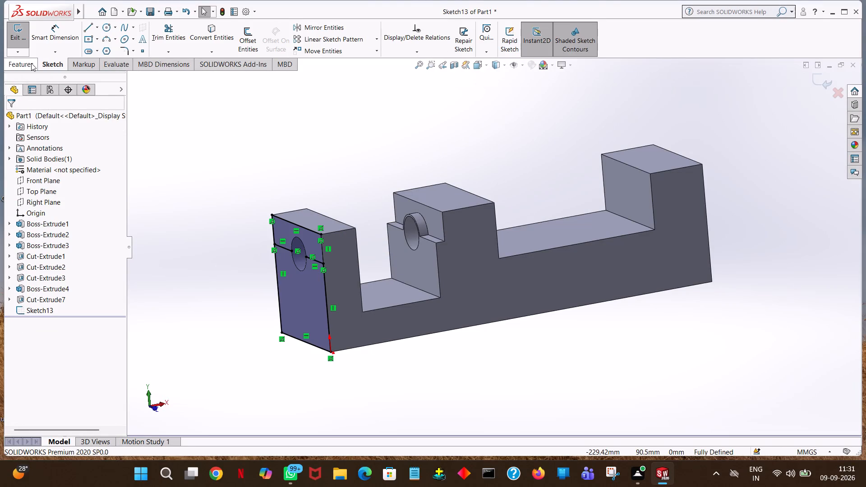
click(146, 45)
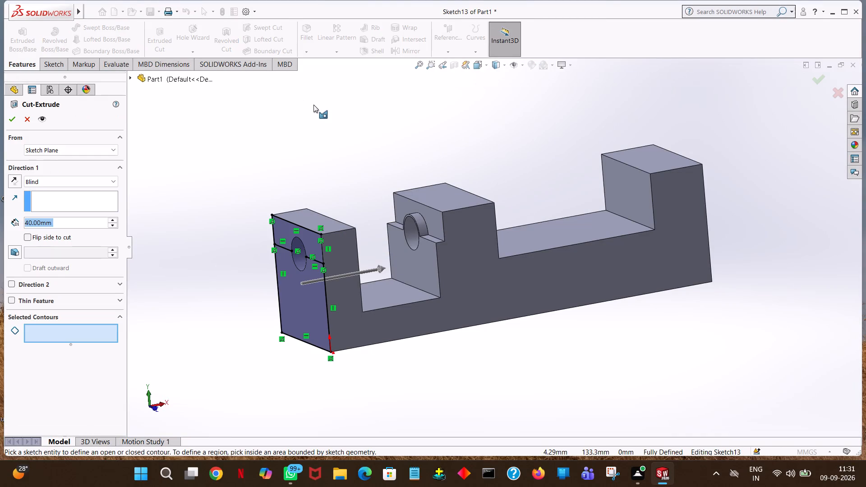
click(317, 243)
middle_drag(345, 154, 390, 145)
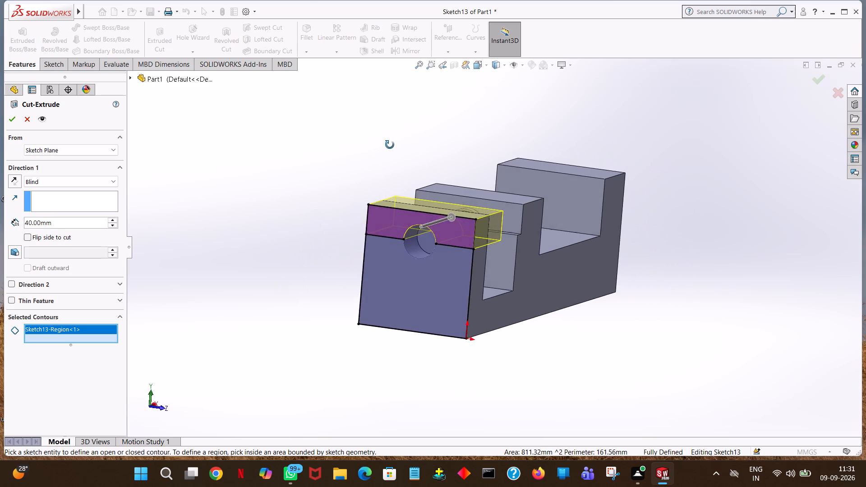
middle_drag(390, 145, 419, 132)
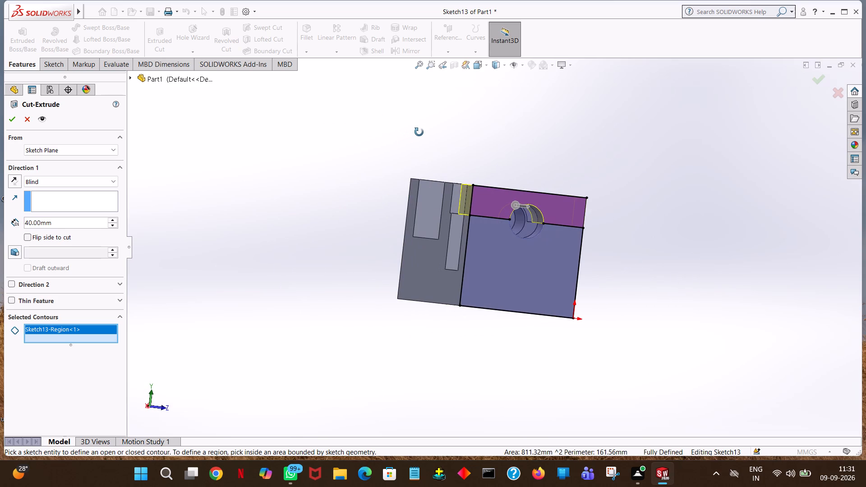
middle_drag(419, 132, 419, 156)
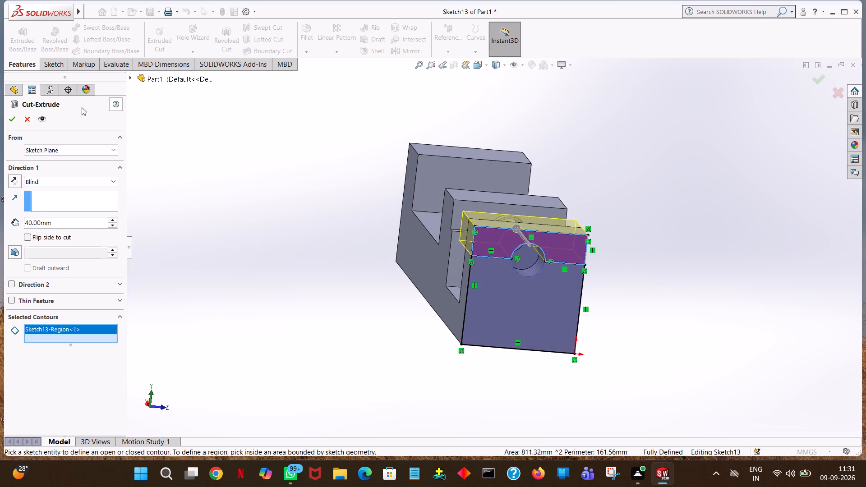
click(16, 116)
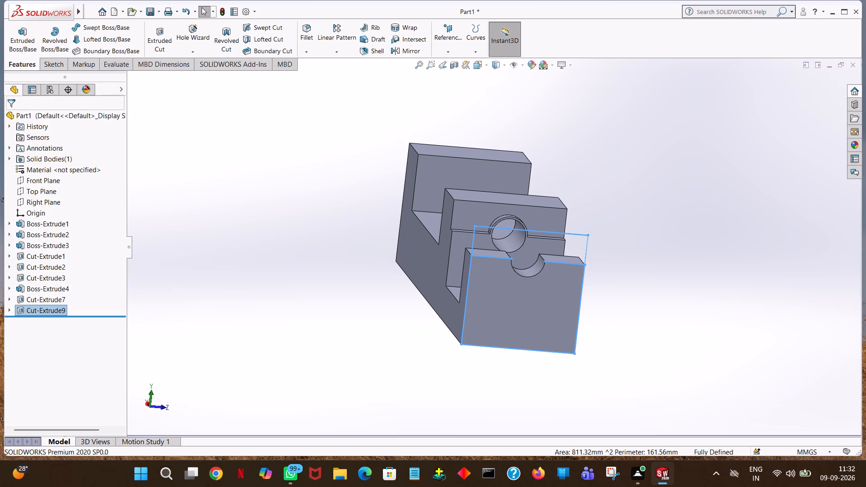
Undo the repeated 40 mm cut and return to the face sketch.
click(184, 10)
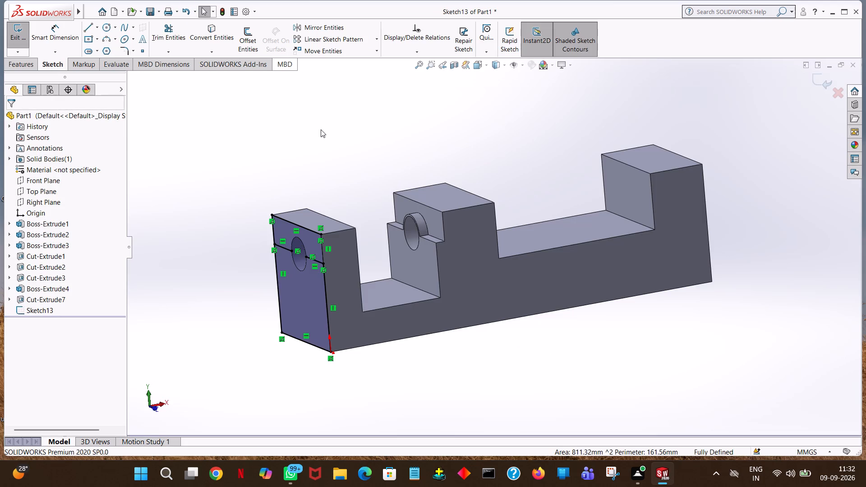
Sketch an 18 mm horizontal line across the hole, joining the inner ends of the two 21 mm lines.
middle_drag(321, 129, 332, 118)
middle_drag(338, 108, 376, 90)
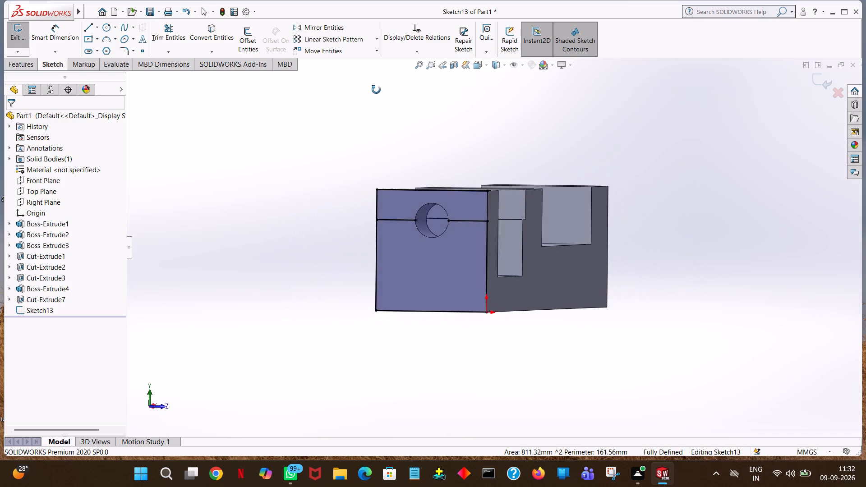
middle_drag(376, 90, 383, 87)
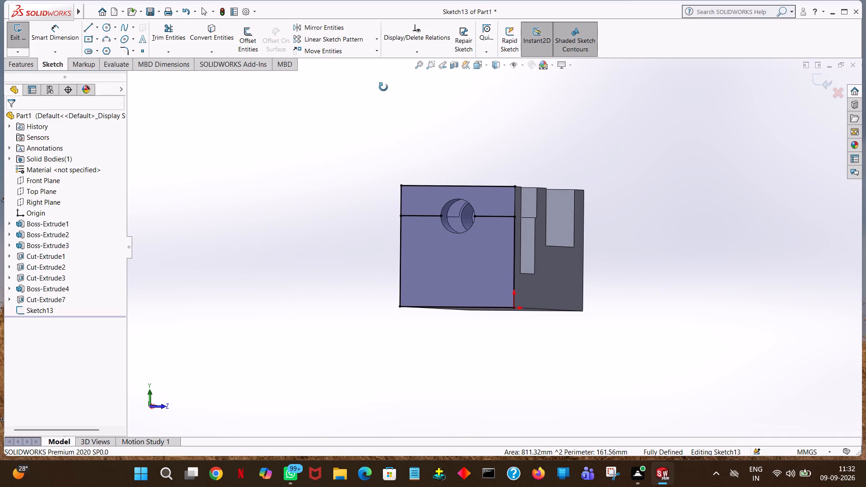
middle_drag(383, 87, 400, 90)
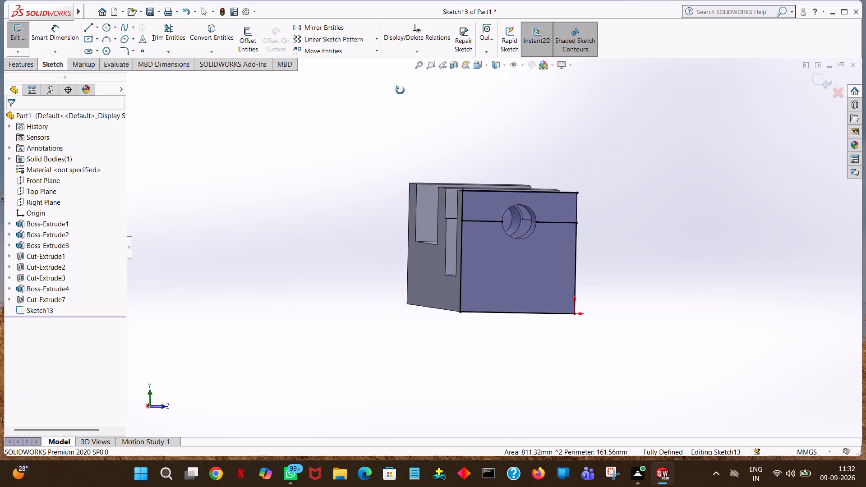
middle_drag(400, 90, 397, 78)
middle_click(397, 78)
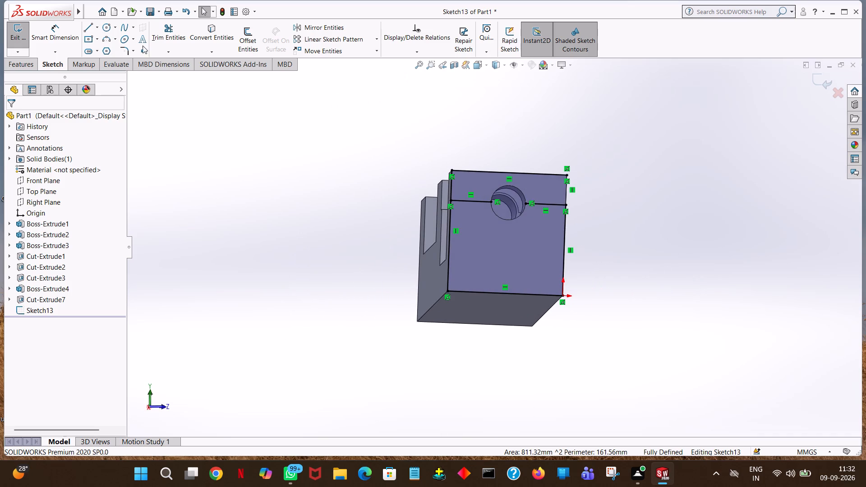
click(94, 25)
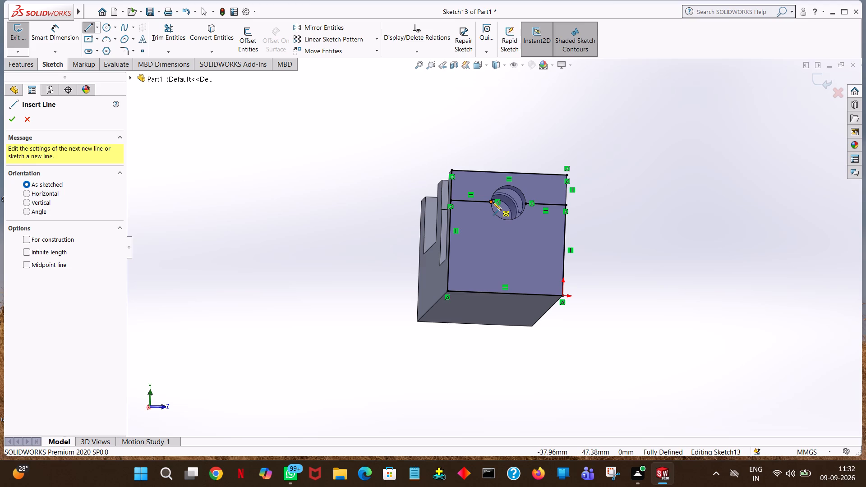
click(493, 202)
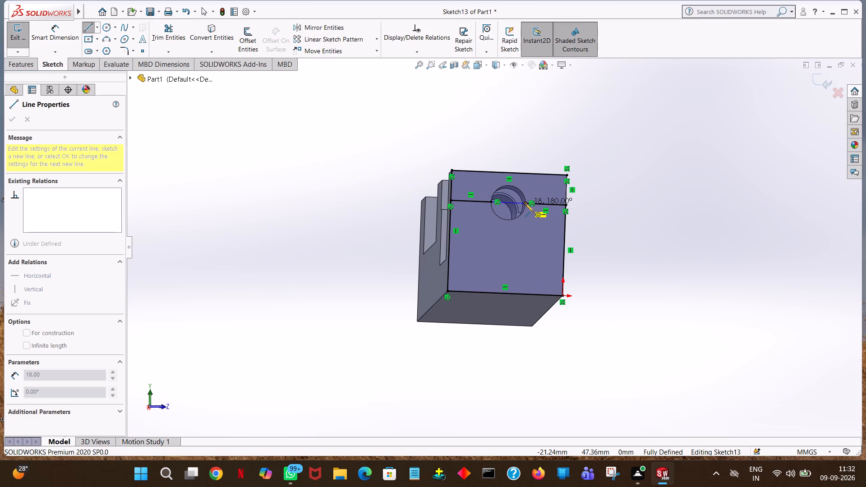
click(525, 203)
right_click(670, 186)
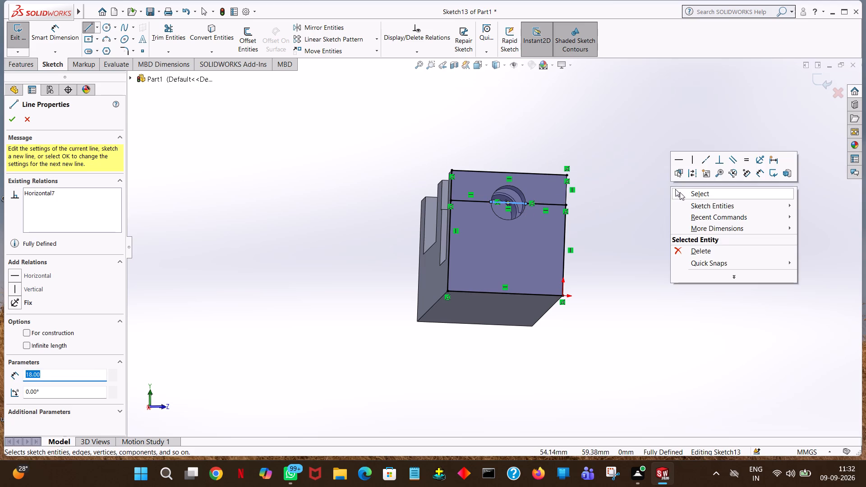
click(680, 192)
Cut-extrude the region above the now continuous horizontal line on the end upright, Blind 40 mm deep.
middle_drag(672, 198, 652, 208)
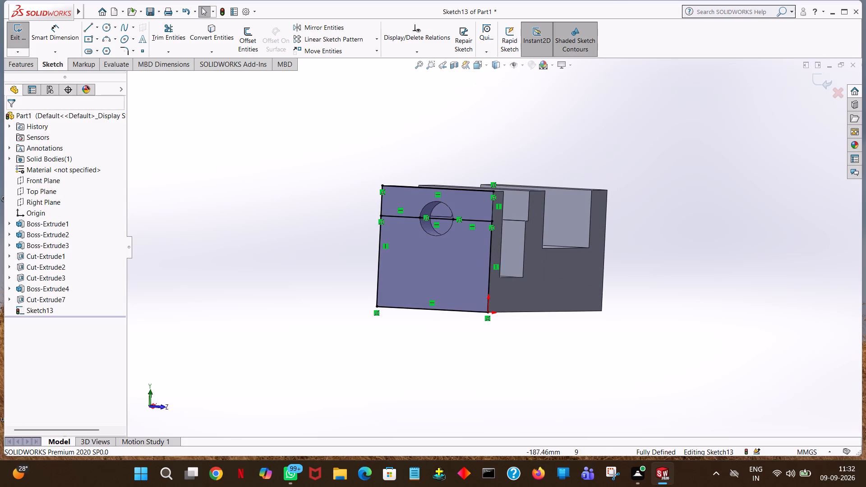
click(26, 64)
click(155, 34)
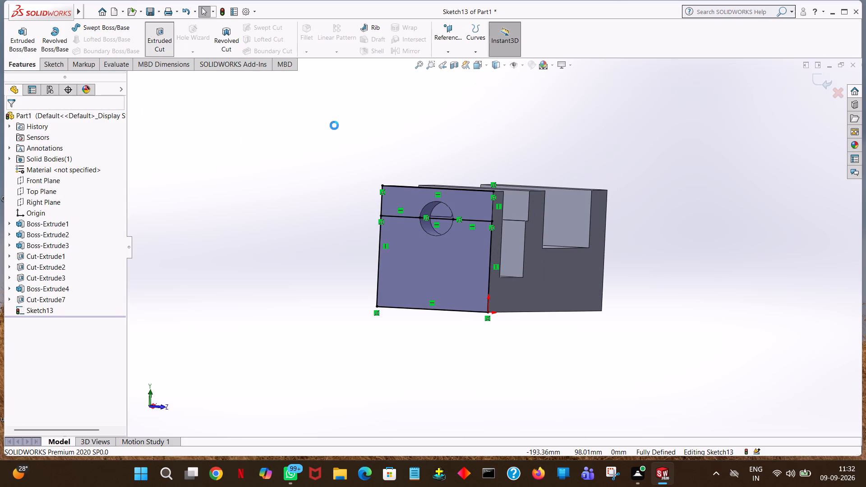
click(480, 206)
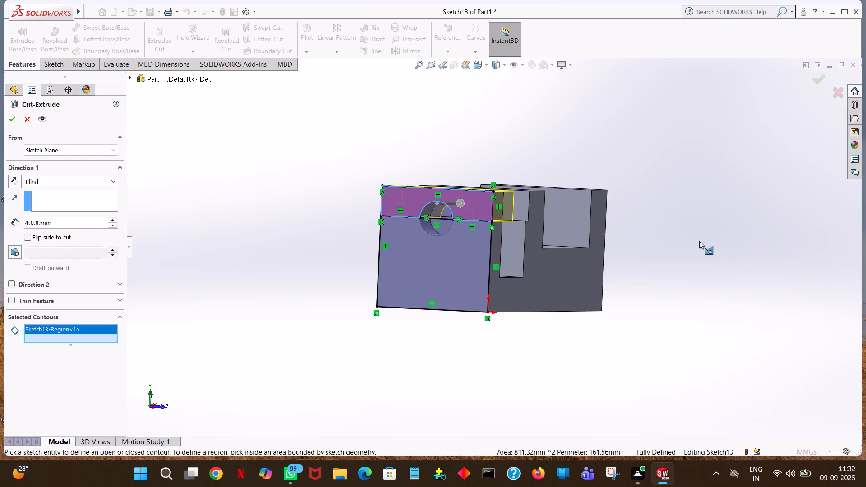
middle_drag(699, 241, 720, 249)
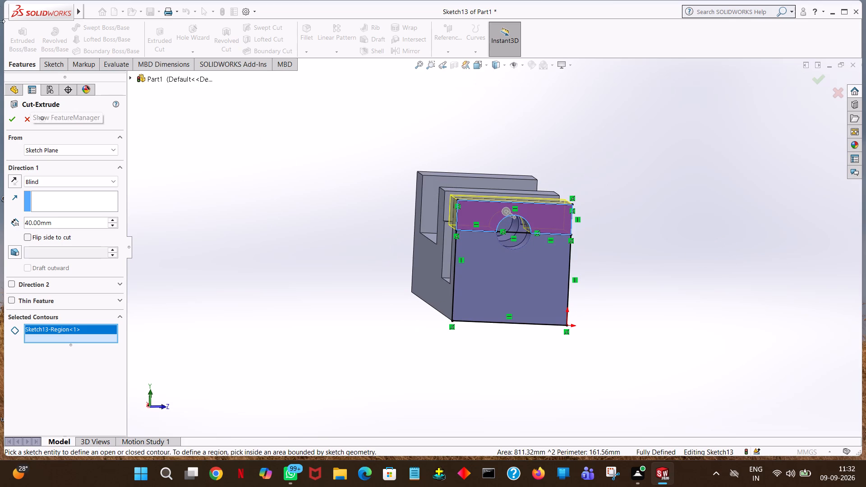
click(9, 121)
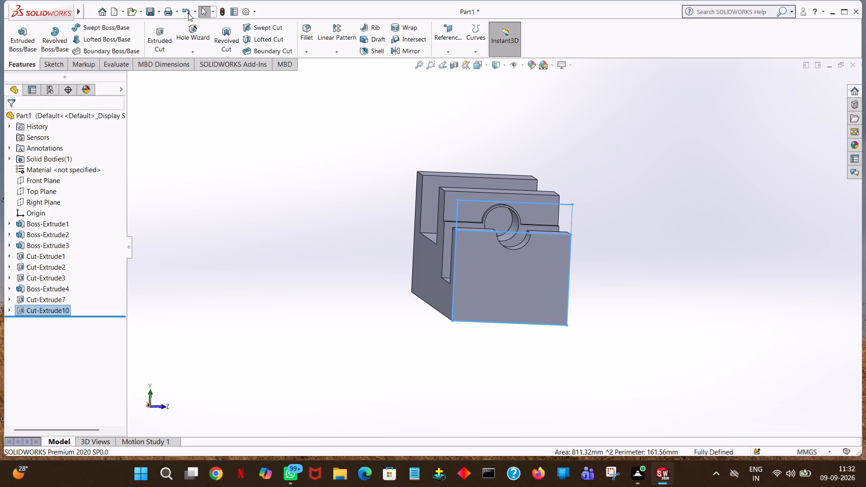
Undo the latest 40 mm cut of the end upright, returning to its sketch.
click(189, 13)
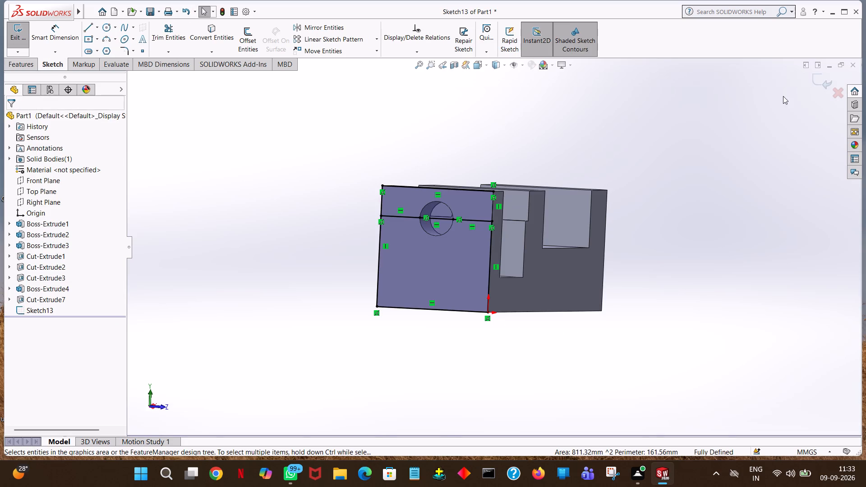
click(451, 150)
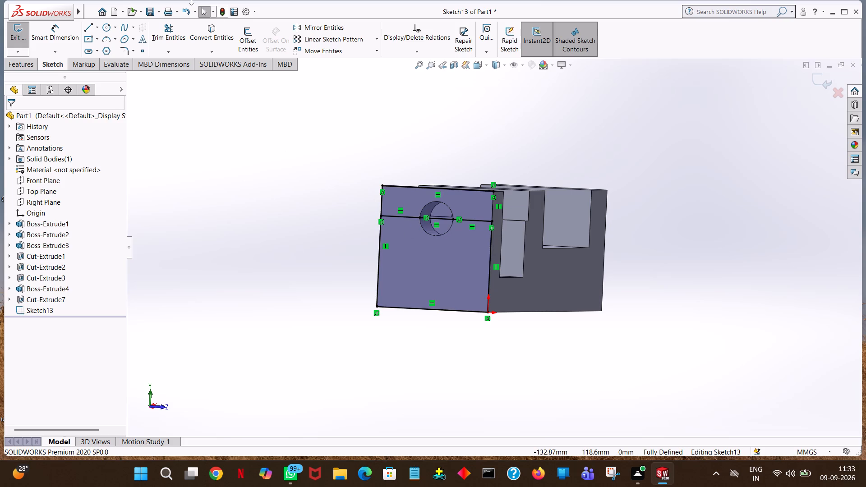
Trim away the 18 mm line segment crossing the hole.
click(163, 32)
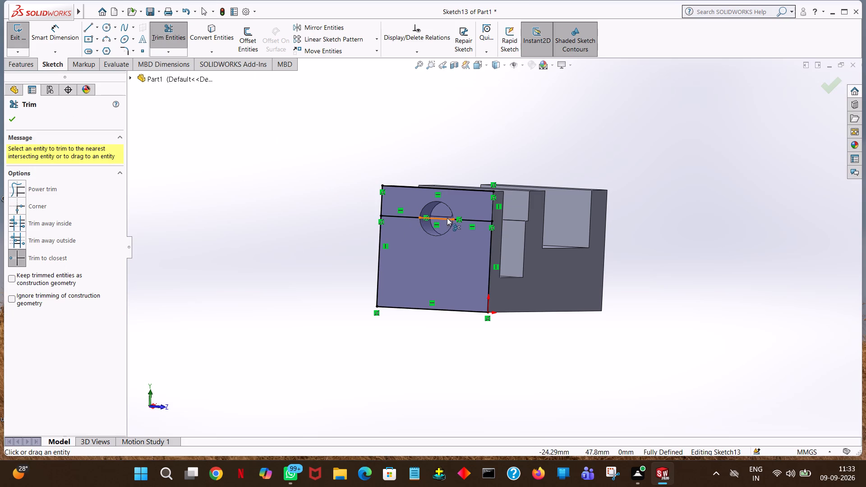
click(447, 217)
Sketch a 9 mm radius circle centred on the hole, coinciding with its edge on the end upright's face.
click(106, 24)
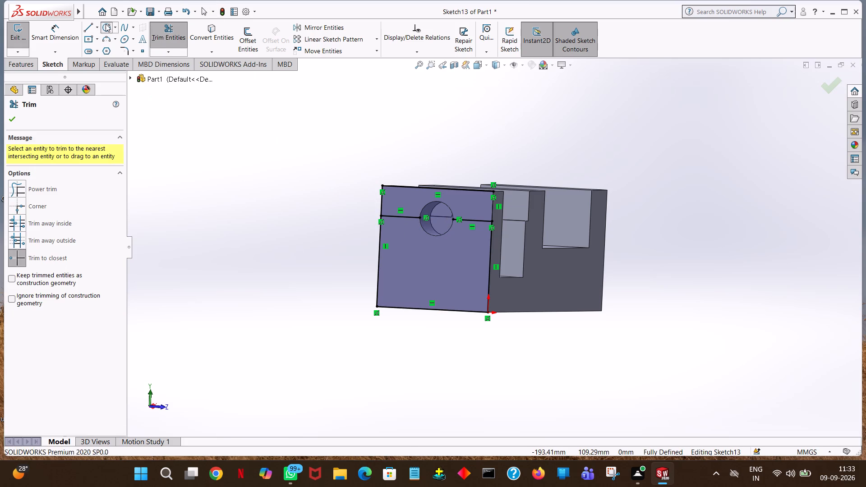
click(435, 219)
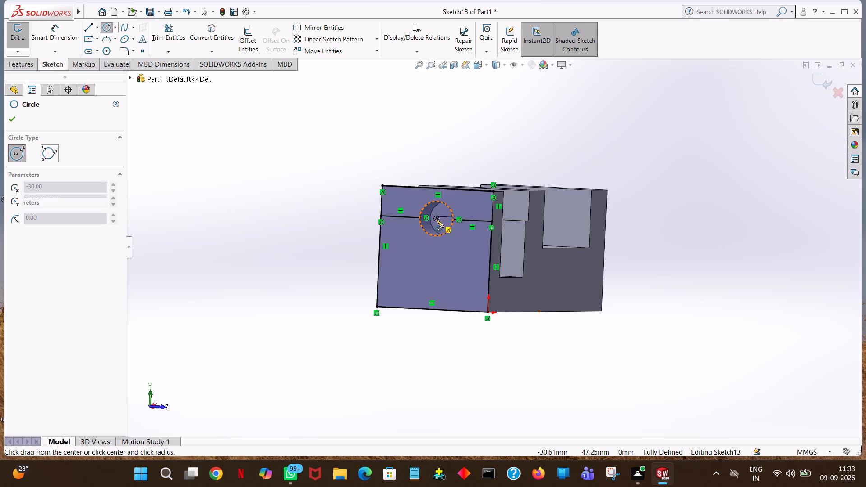
click(434, 202)
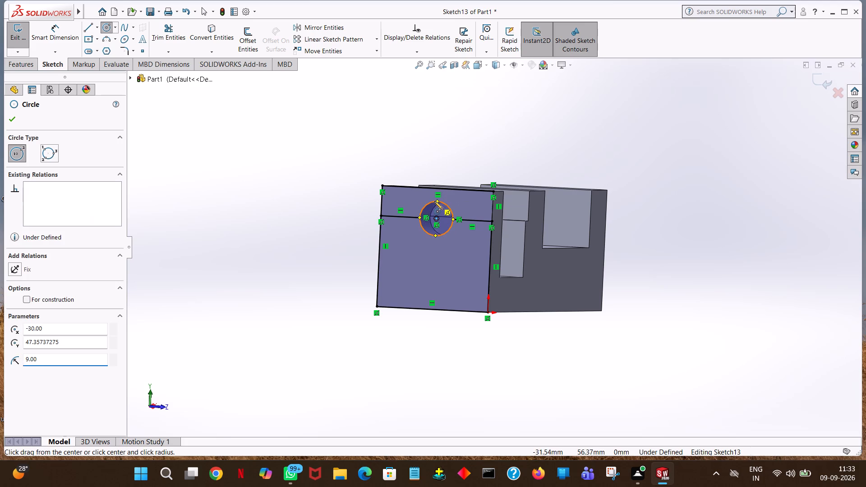
right_click(434, 201)
click(468, 203)
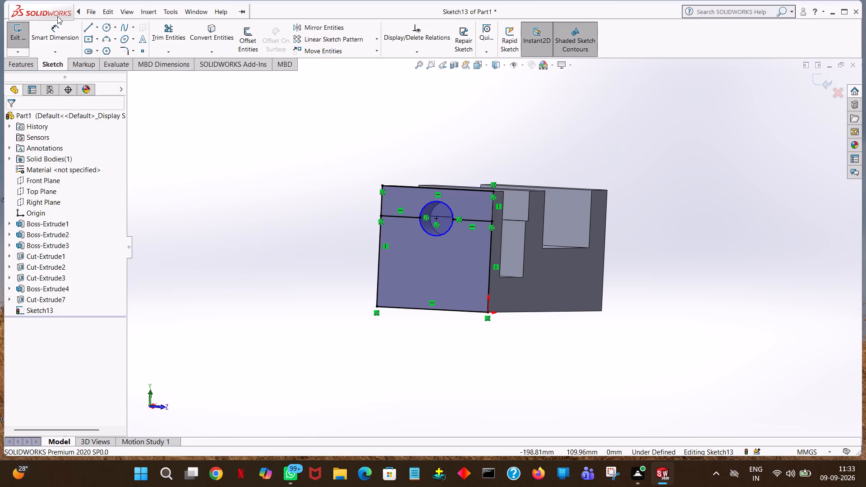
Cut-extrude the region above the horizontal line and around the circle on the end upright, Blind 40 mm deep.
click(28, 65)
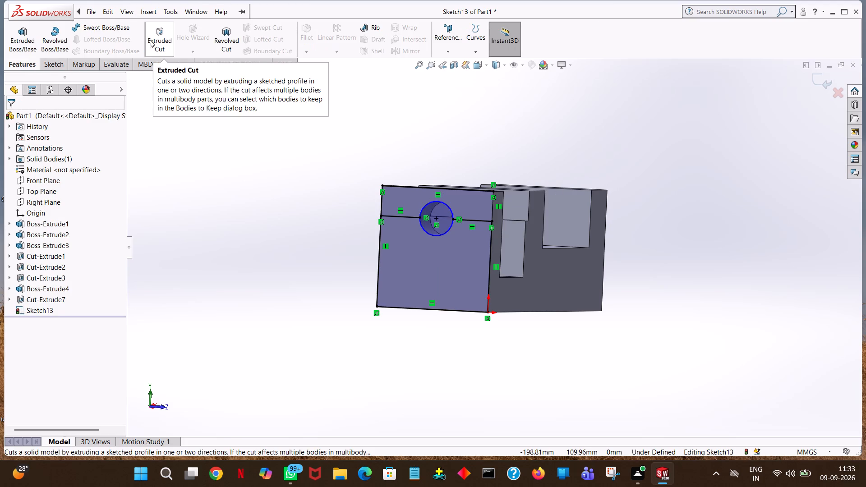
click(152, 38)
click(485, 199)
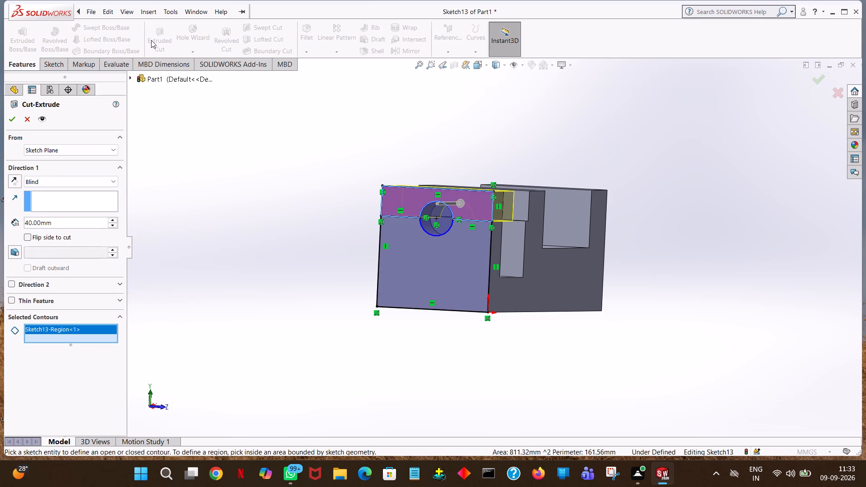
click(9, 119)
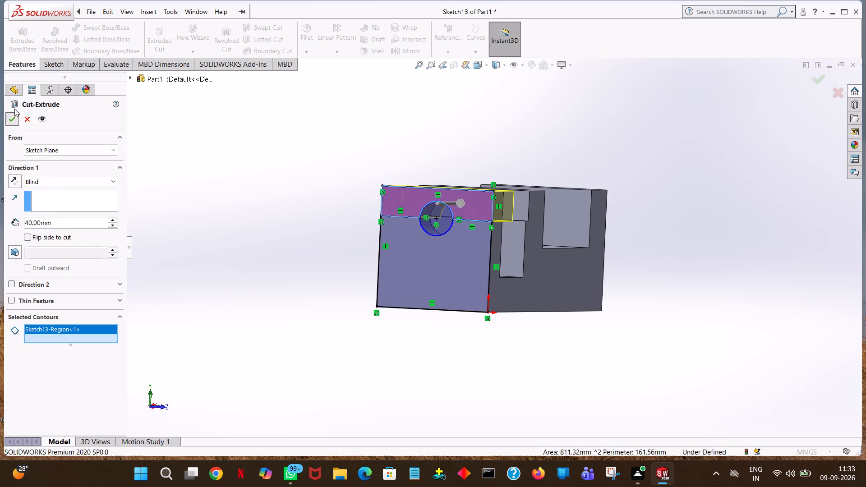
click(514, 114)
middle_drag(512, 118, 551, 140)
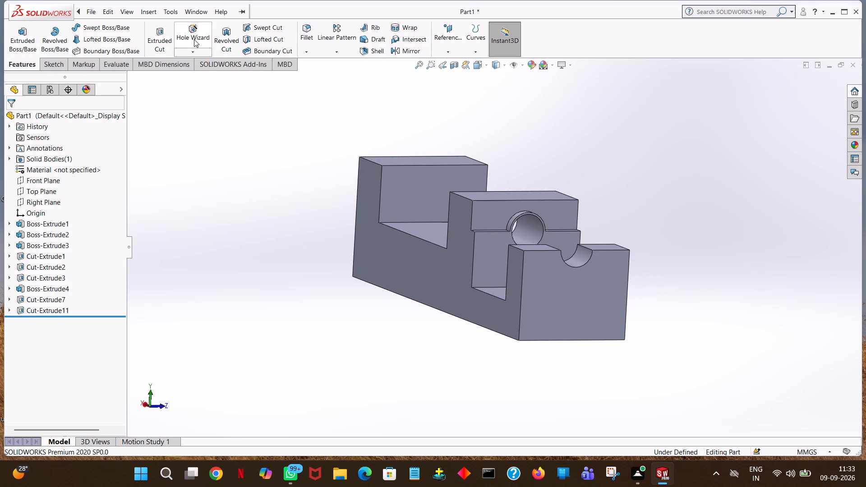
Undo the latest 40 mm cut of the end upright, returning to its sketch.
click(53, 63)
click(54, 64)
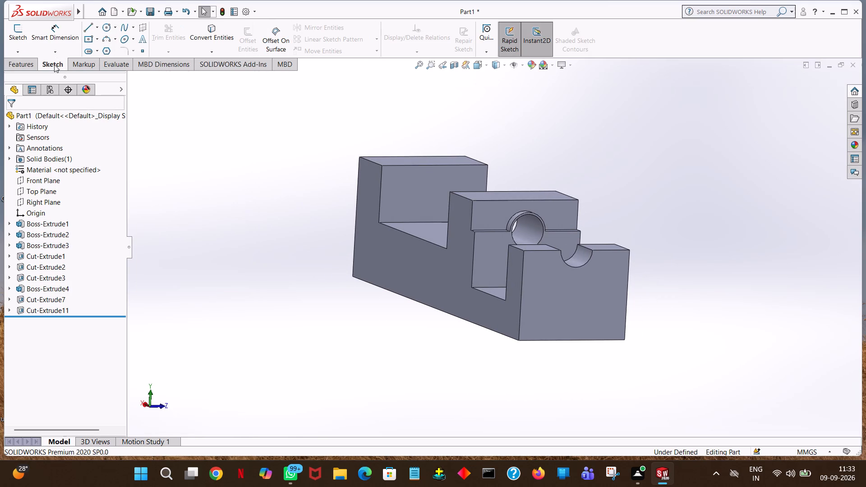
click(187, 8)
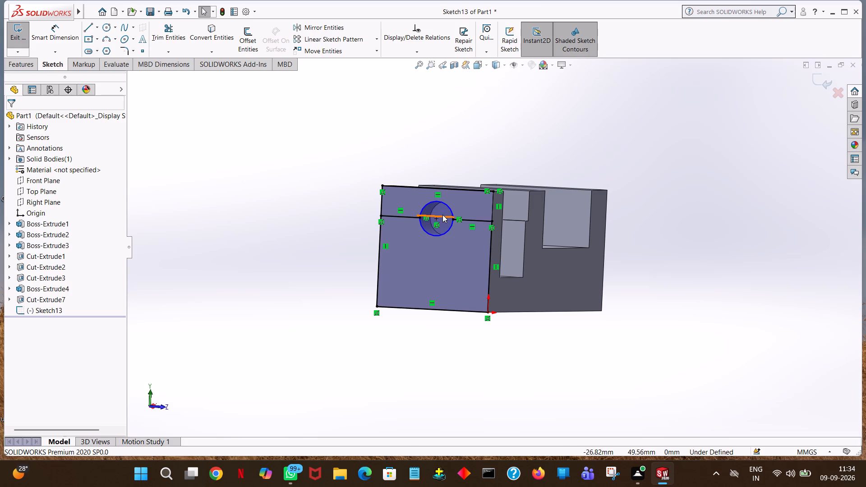
Trim away the two vertical side lines below the horizontal line in the end upright's sketch.
click(459, 198)
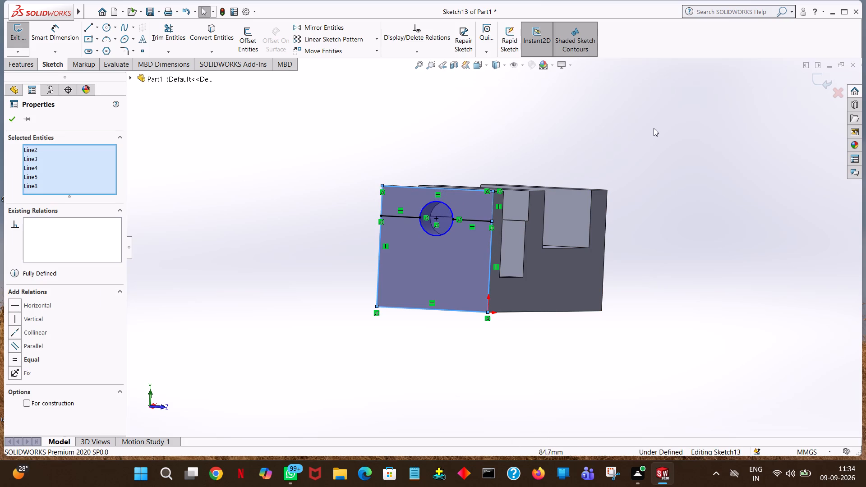
click(170, 41)
click(490, 265)
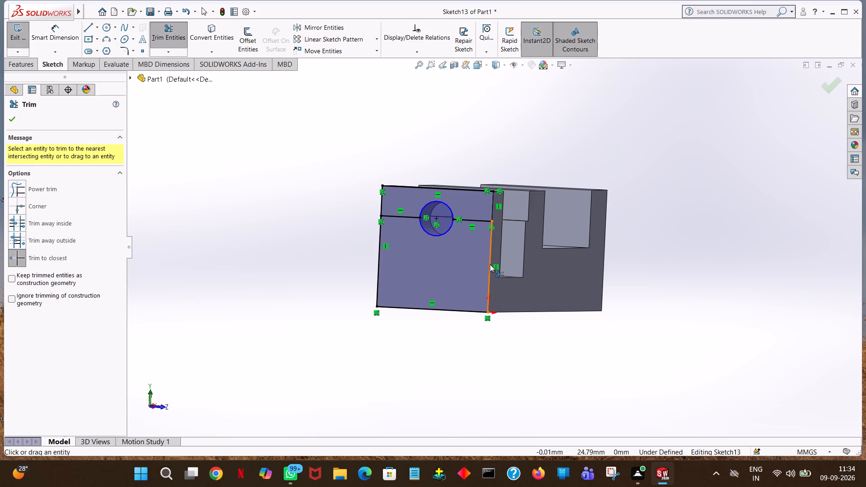
click(380, 268)
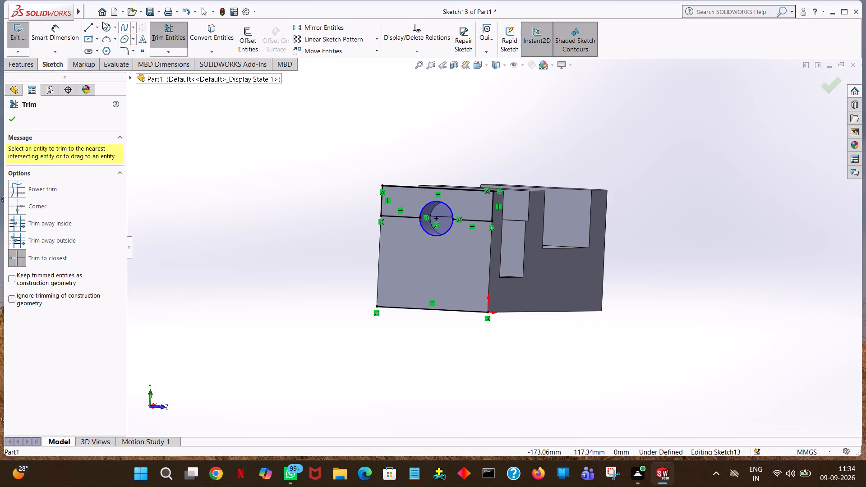
click(11, 118)
Cut-extrude the region above the horizontal line, outside the circle, on the end upright, Blind 40 mm deep.
click(18, 66)
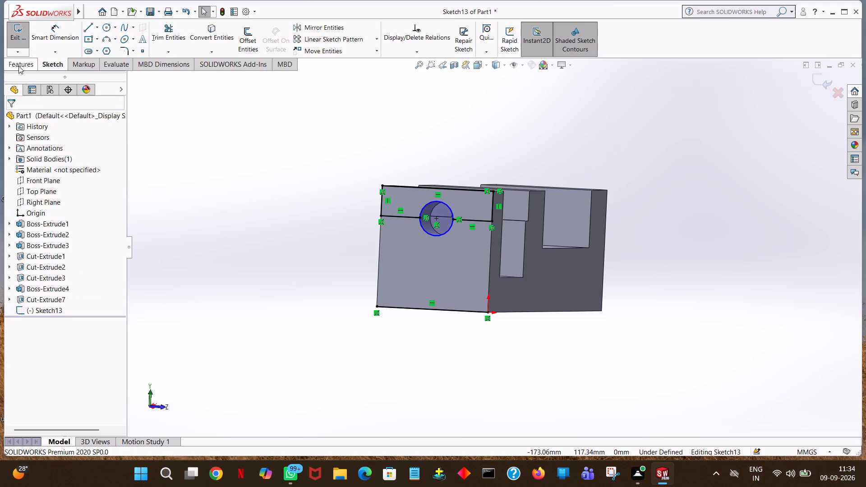
click(162, 43)
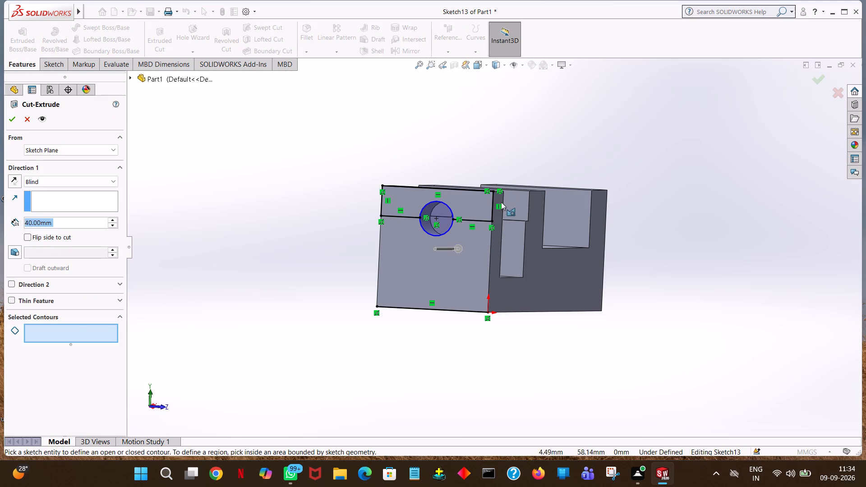
click(472, 206)
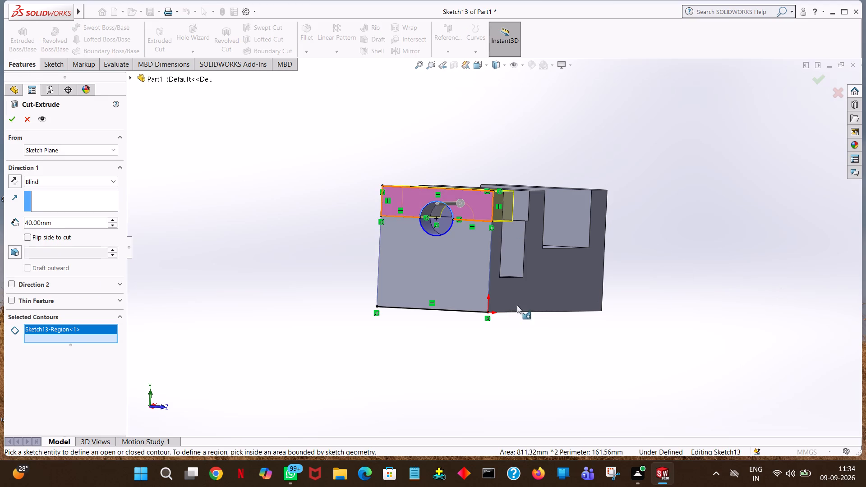
click(9, 119)
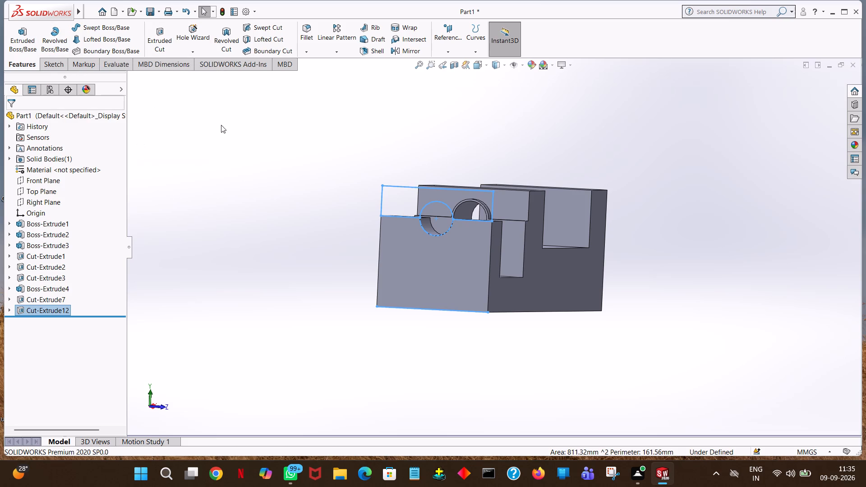
click(236, 152)
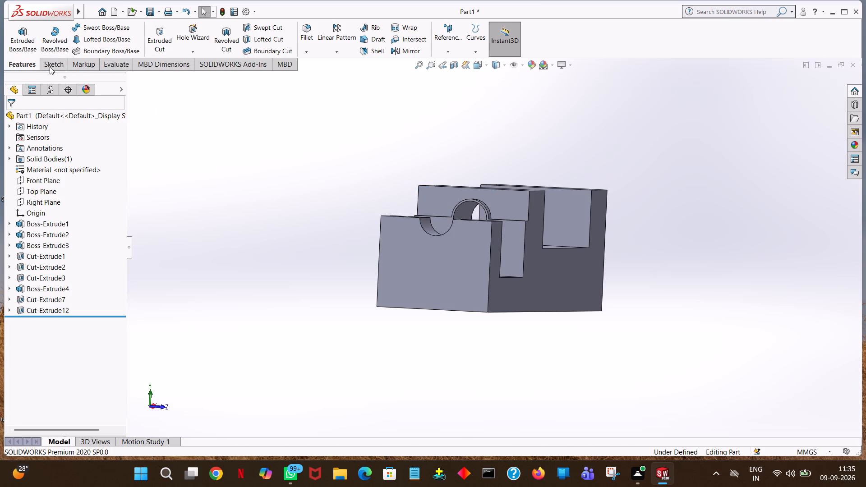
Start a boss sketch on the end upright's outer face, viewed normal, and draw a 9 mm radius circle centred on the hole.
click(53, 65)
click(480, 284)
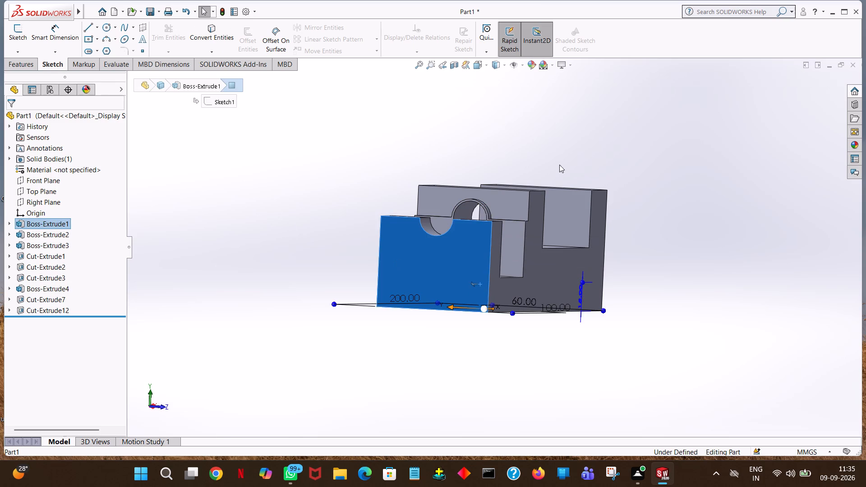
click(567, 155)
click(24, 62)
click(24, 48)
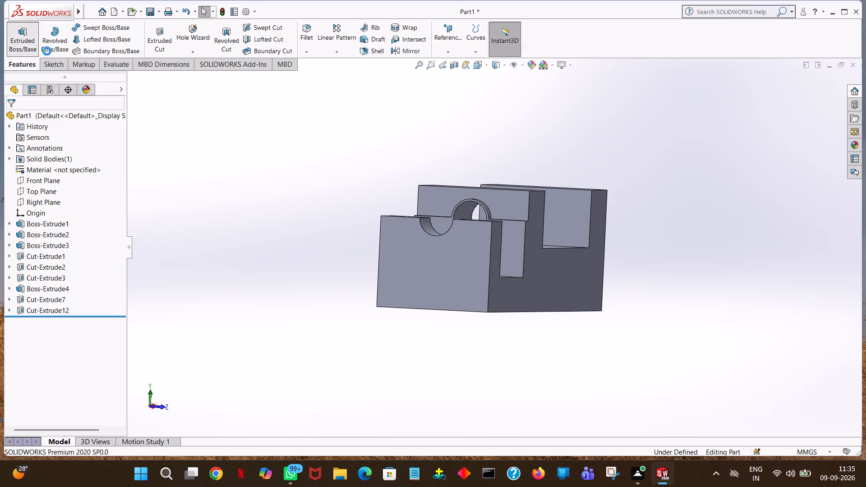
click(447, 265)
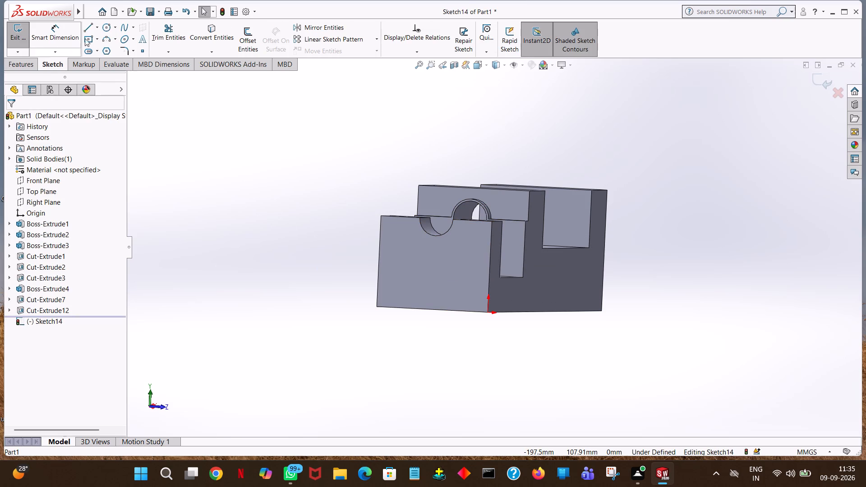
key(space)
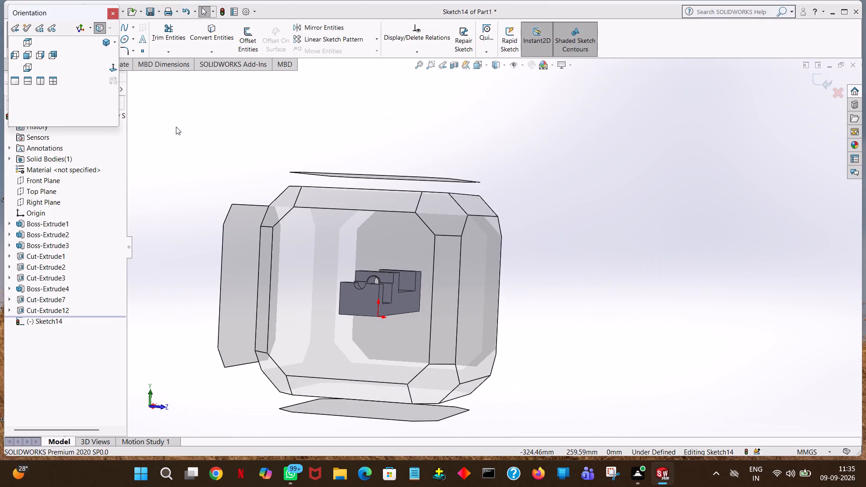
click(114, 69)
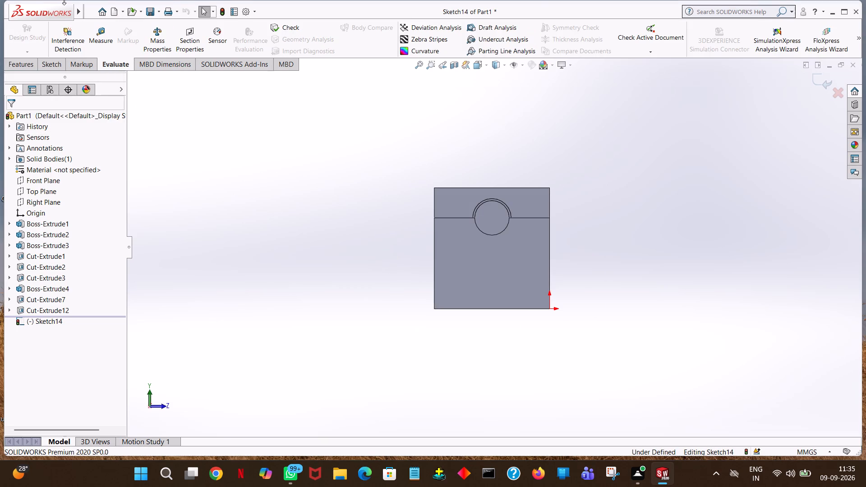
click(57, 63)
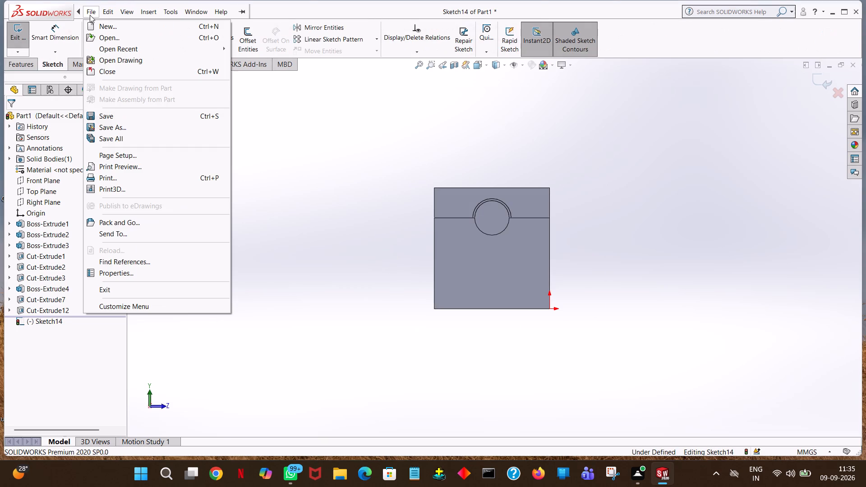
click(285, 136)
click(104, 26)
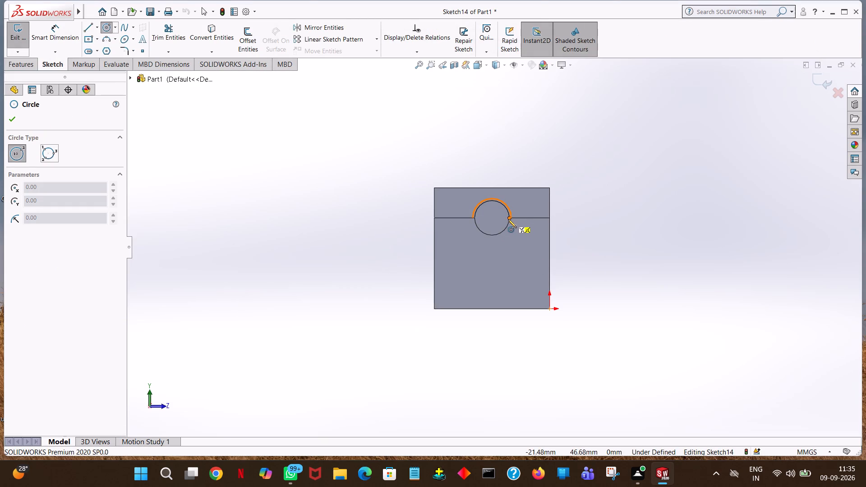
click(492, 217)
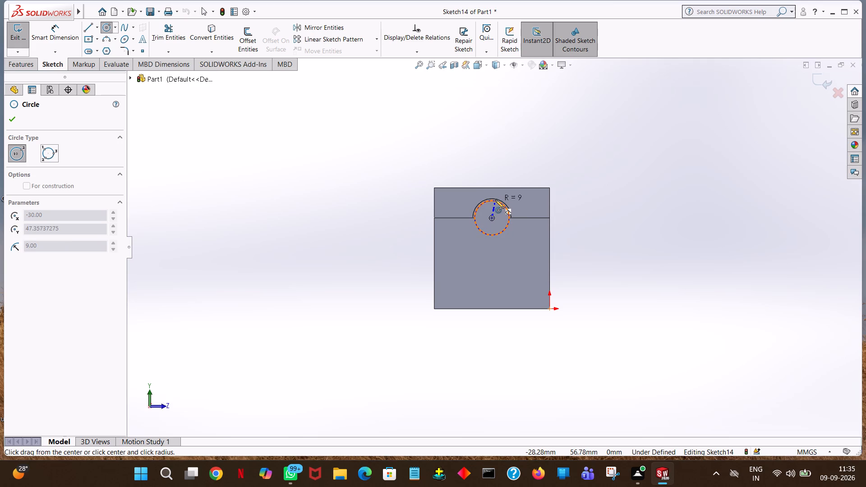
click(495, 200)
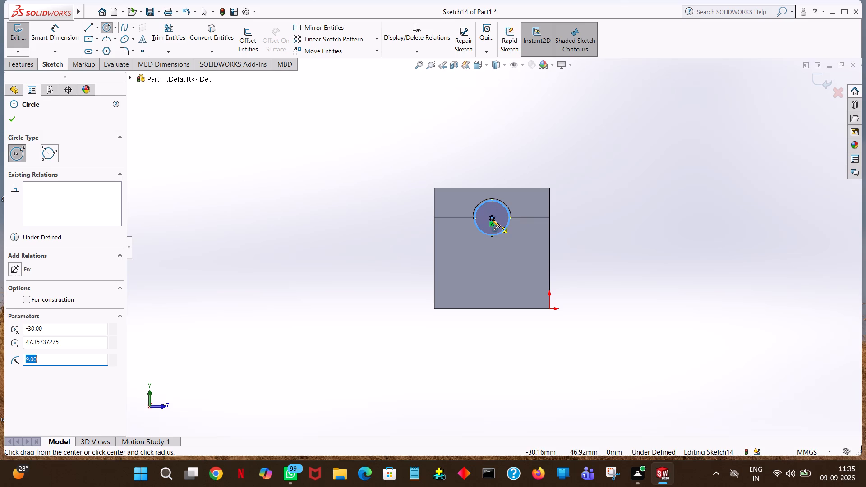
Sketch a concentric circle with a 10 mm radius around the 9 mm radius circle.
click(492, 217)
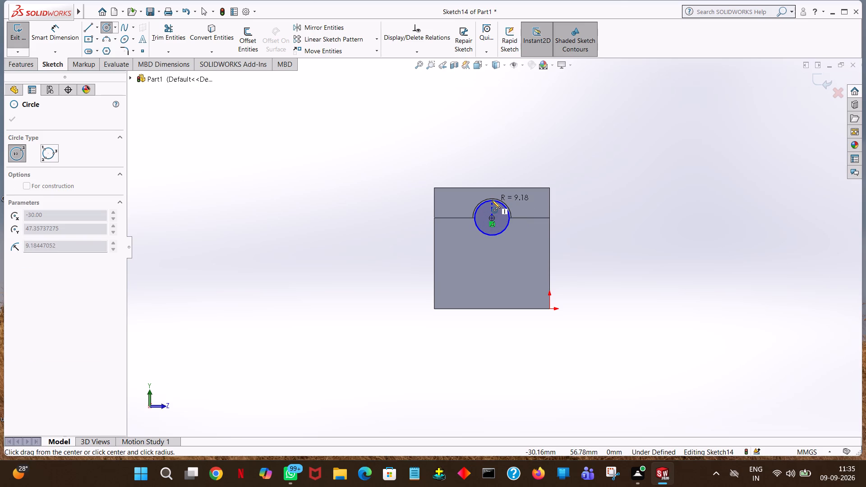
click(492, 200)
text(10)
key(Return)
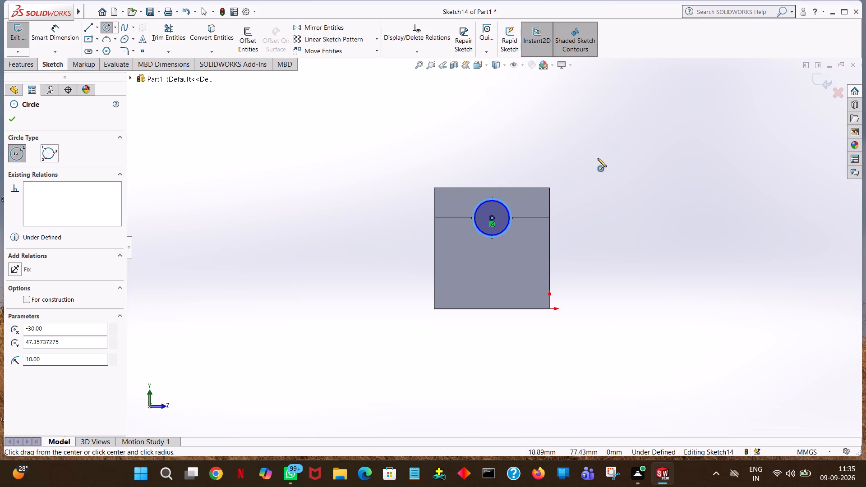
click(16, 120)
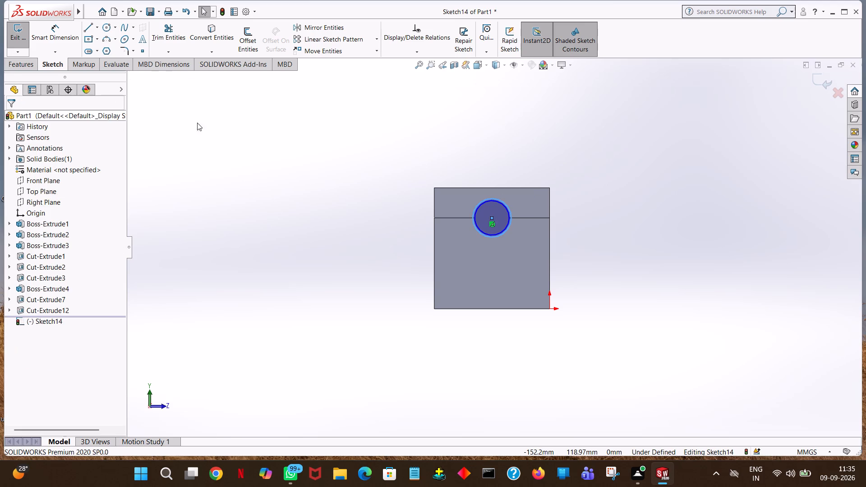
Boss-extrude the ring sketch on the end upright, Blind 20 mm deep, with the direction reversed into the upright and the result merged.
middle_drag(580, 196, 542, 206)
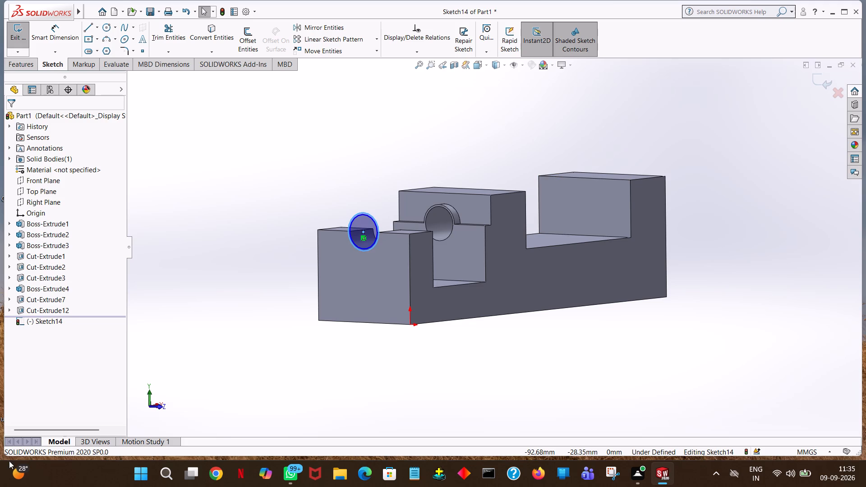
click(29, 67)
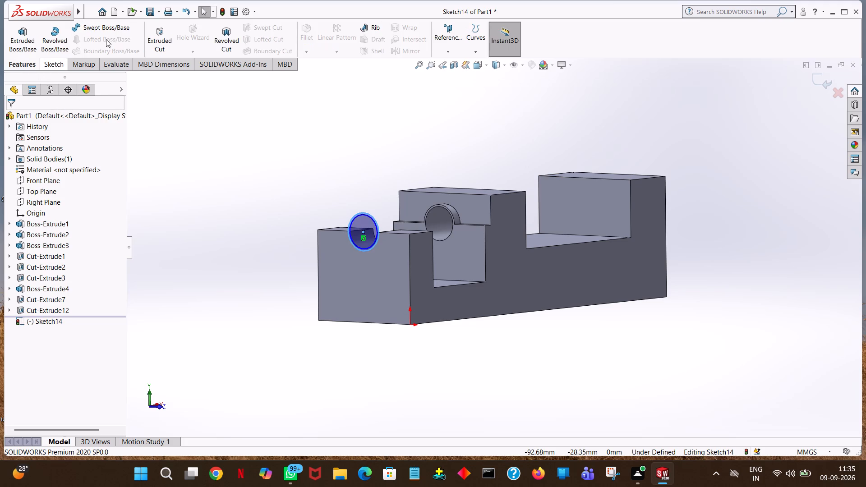
click(18, 44)
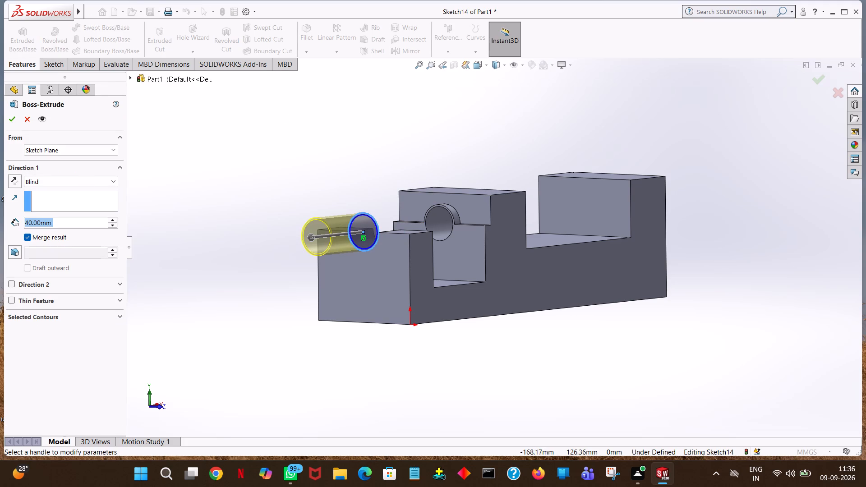
click(19, 180)
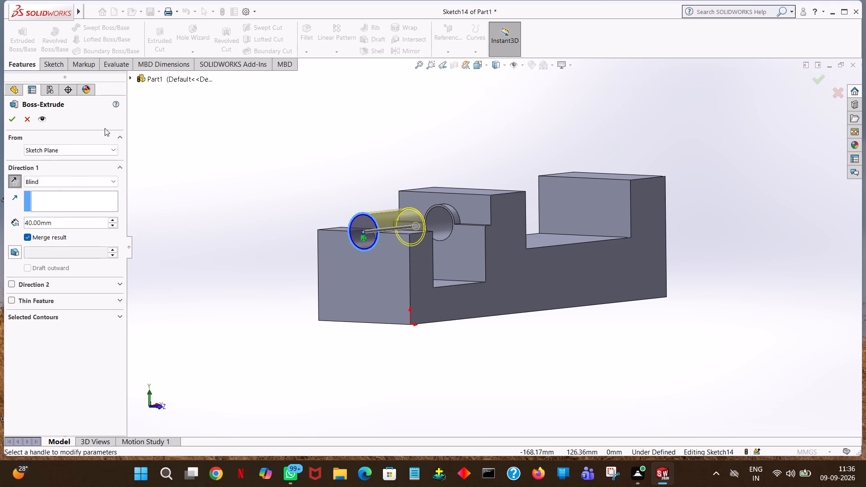
middle_drag(153, 136, 215, 139)
middle_drag(213, 140, 208, 123)
middle_drag(205, 120, 193, 123)
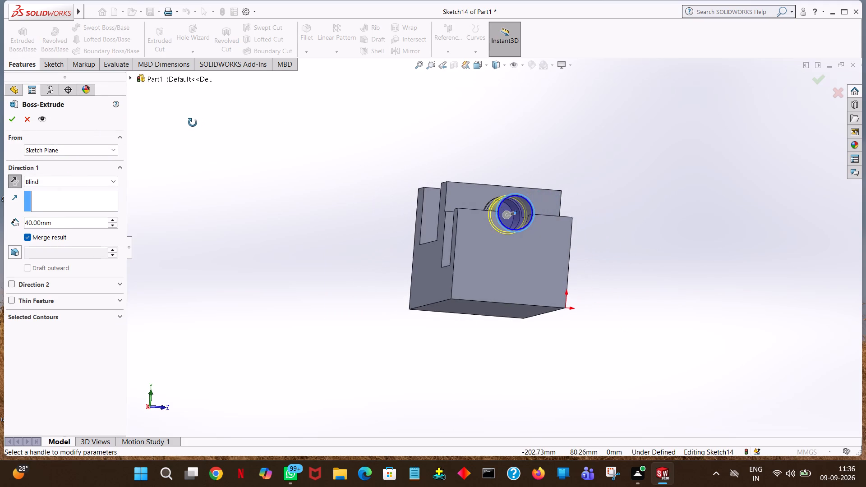
middle_drag(193, 123, 185, 127)
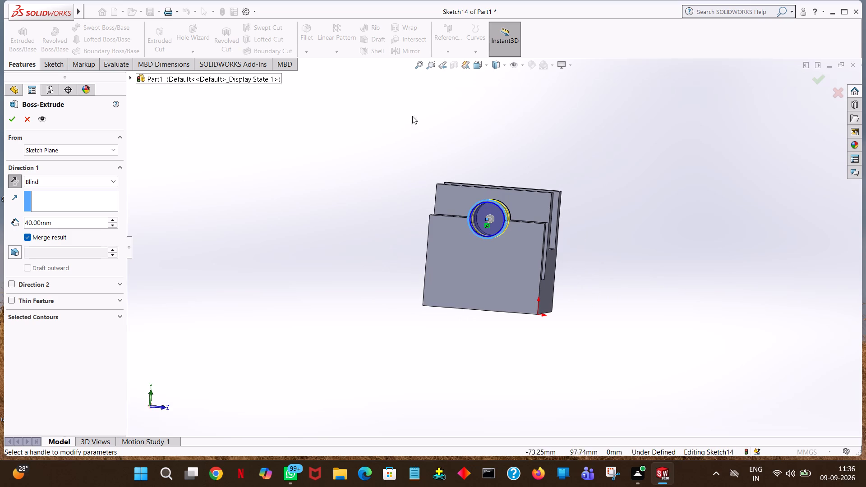
middle_drag(711, 204, 649, 232)
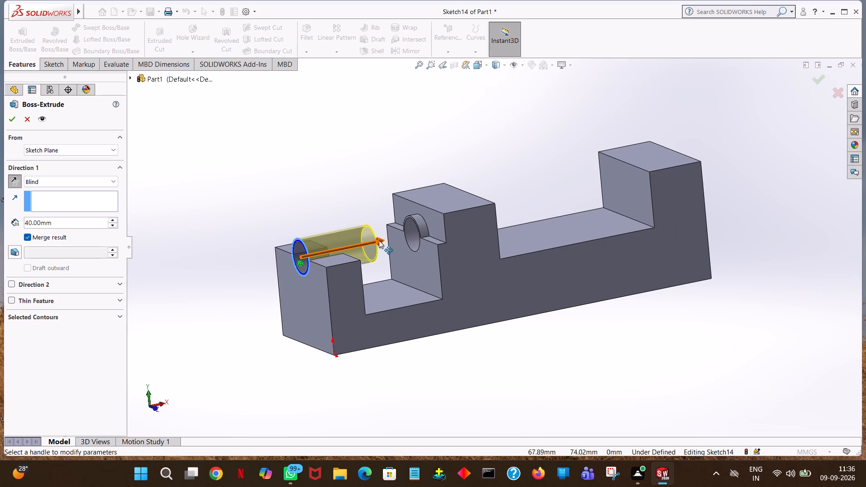
drag(379, 238, 359, 262)
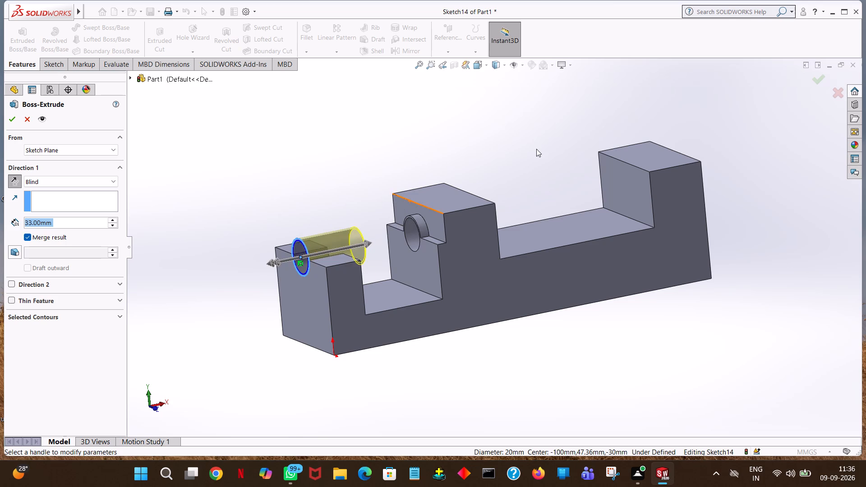
middle_drag(536, 151, 504, 158)
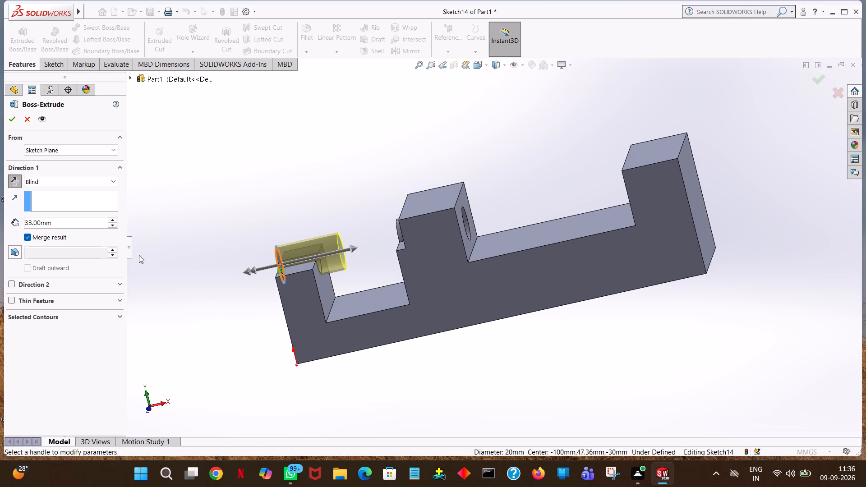
double_click(68, 222)
text(20)
click(319, 177)
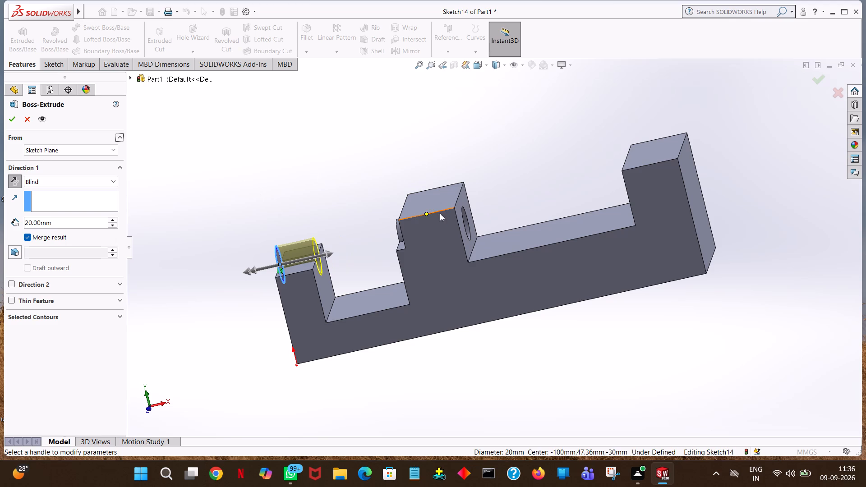
middle_drag(399, 164, 409, 156)
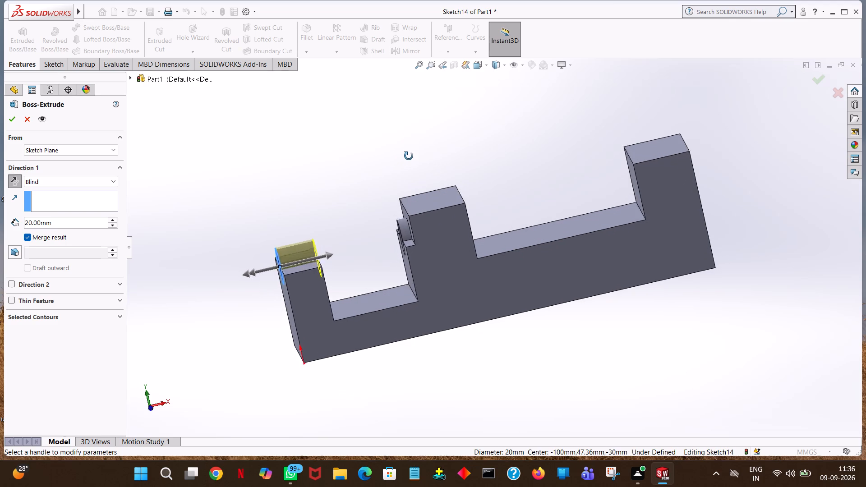
middle_drag(409, 156, 409, 198)
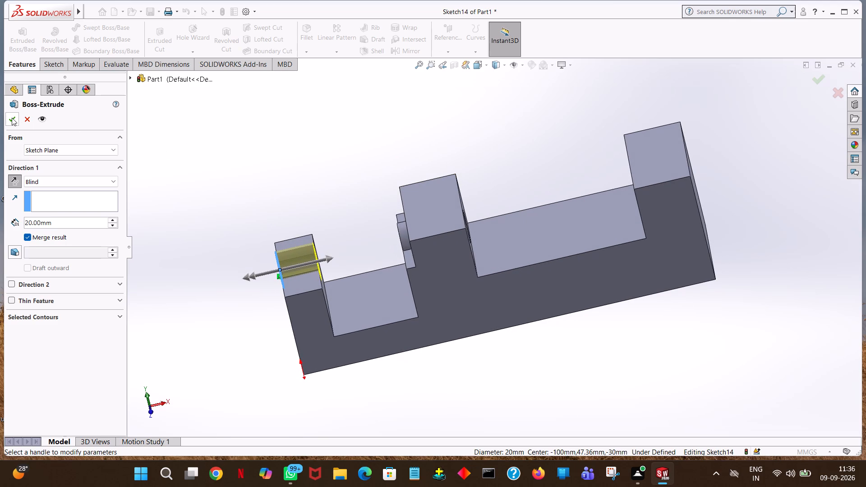
click(12, 118)
Examine the ring sleeve, the bored upright and the rest of the part from several sides.
middle_drag(290, 96, 330, 97)
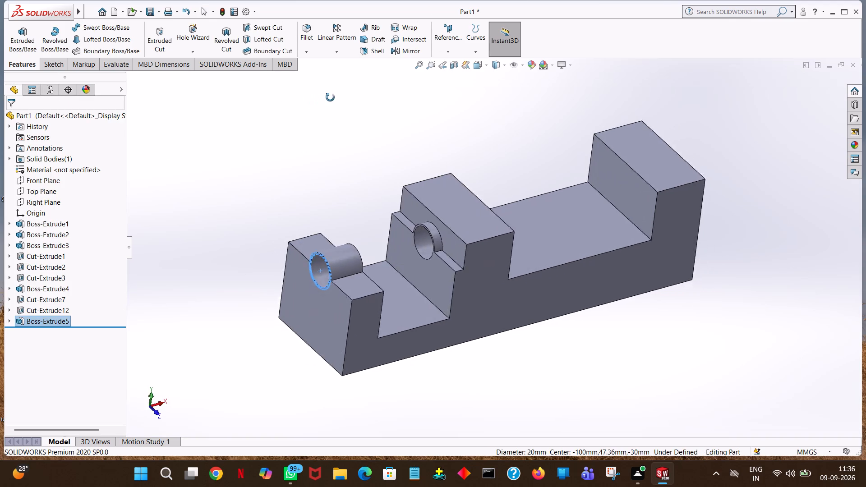
middle_drag(330, 97, 356, 85)
click(354, 93)
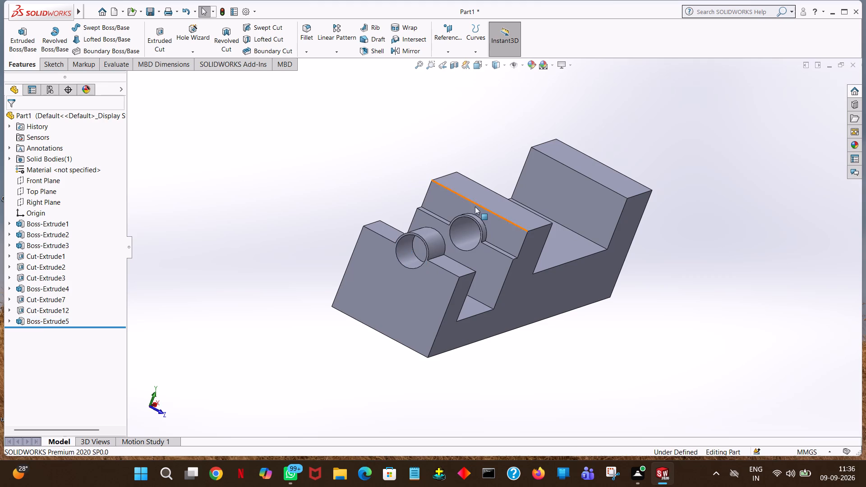
middle_drag(494, 166, 520, 152)
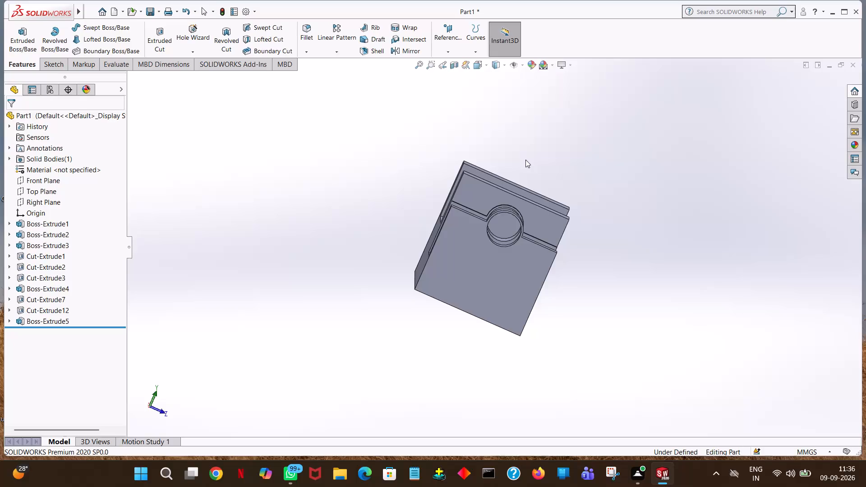
middle_drag(596, 285, 600, 281)
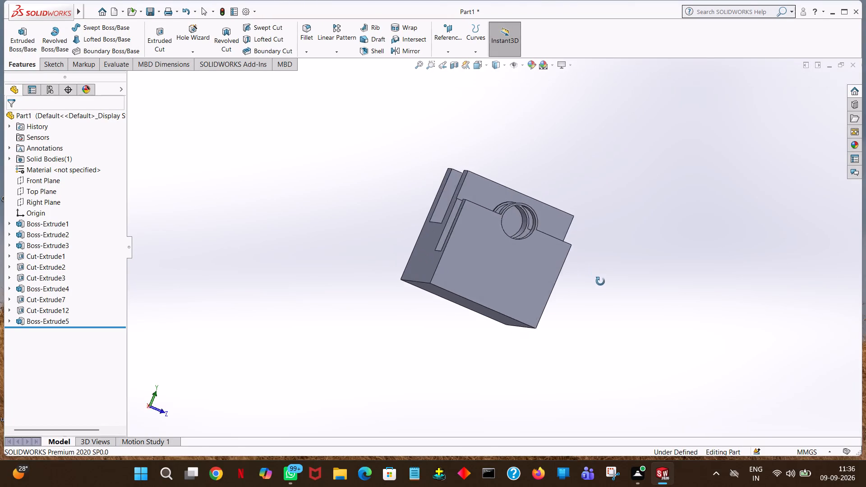
middle_drag(600, 281, 626, 338)
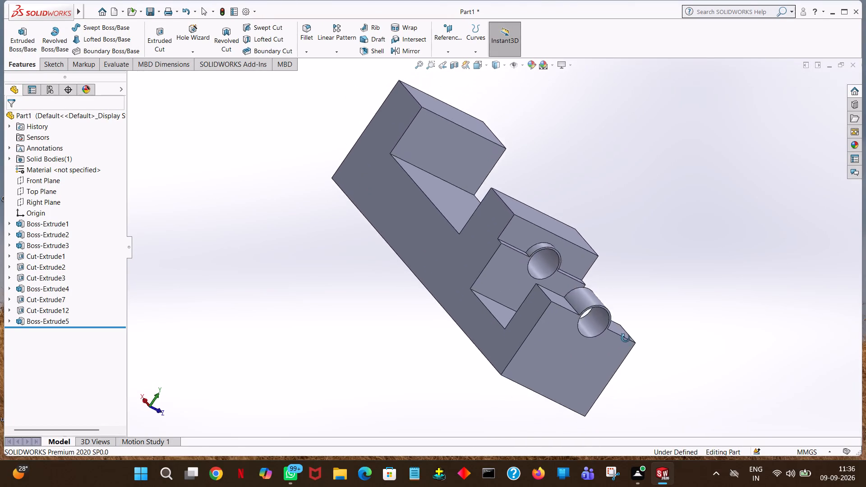
middle_drag(626, 338, 645, 412)
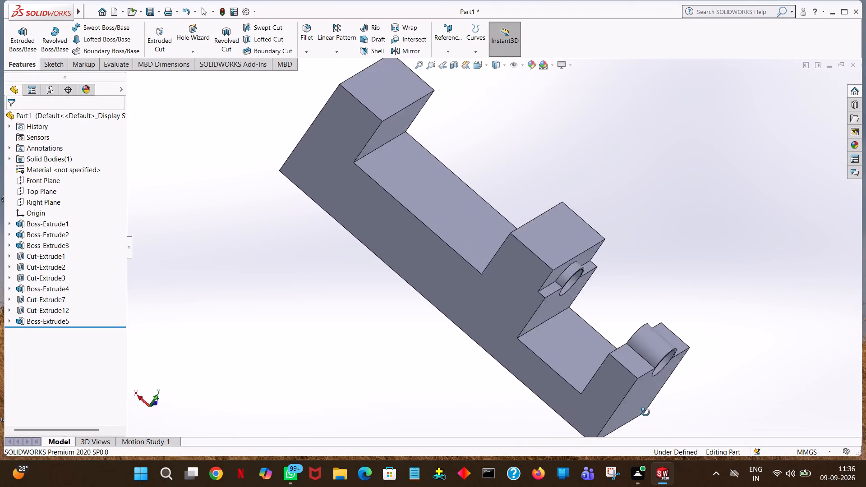
middle_drag(645, 412, 603, 276)
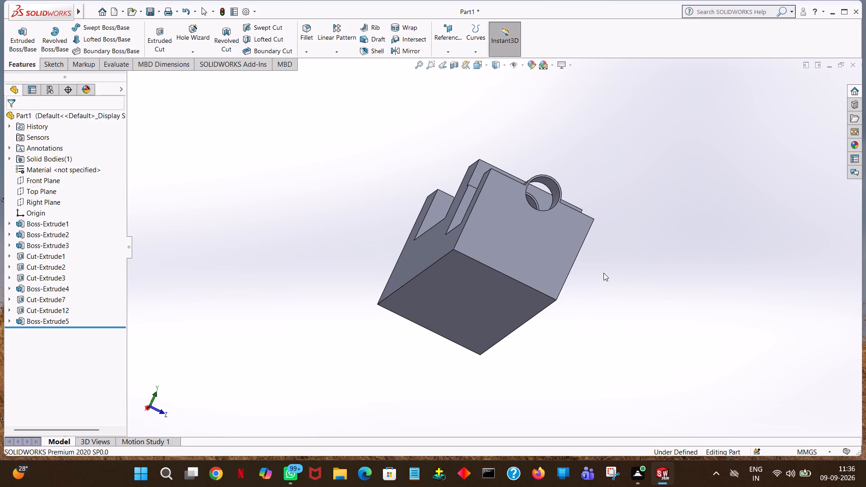
right_click(583, 311)
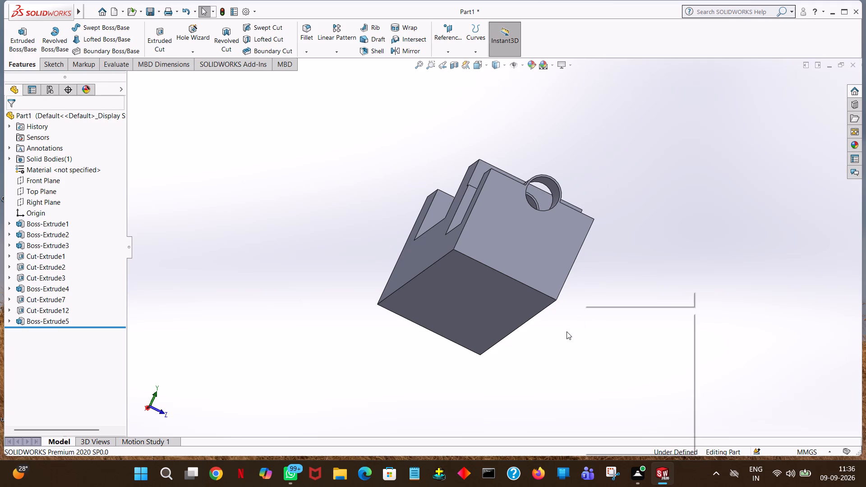
click(550, 327)
middle_drag(530, 331, 438, 333)
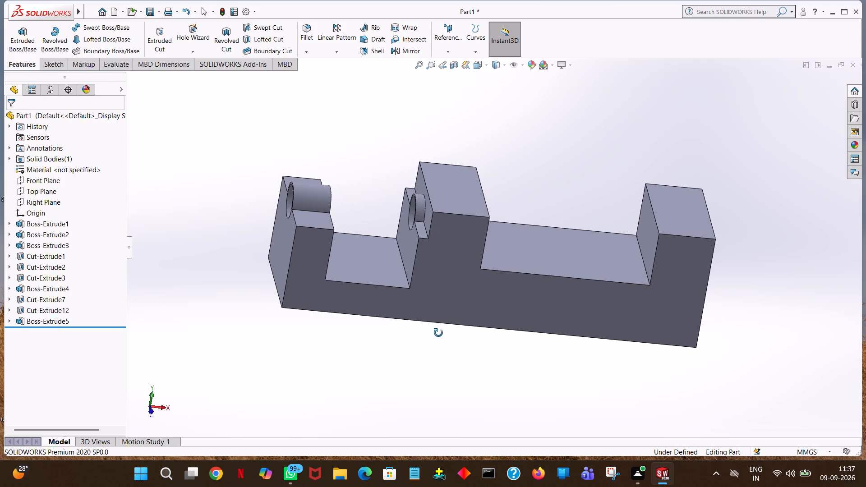
middle_drag(438, 333, 424, 329)
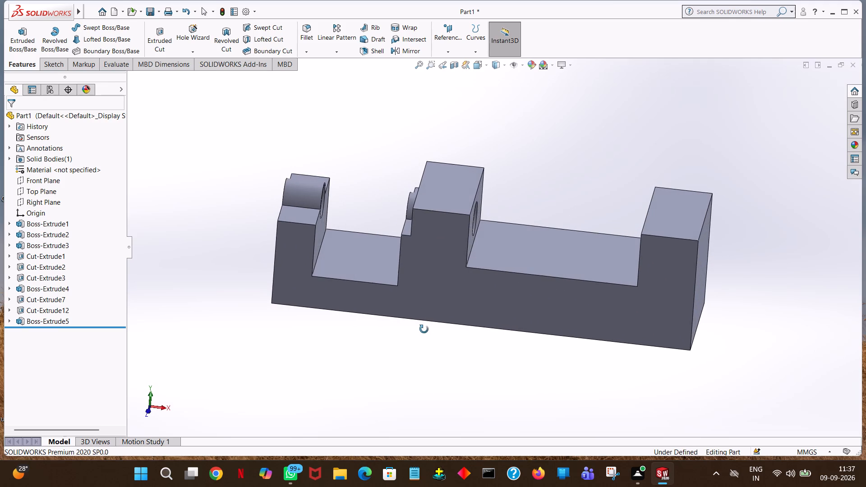
middle_drag(424, 329, 426, 329)
middle_drag(467, 325, 509, 337)
middle_click(509, 337)
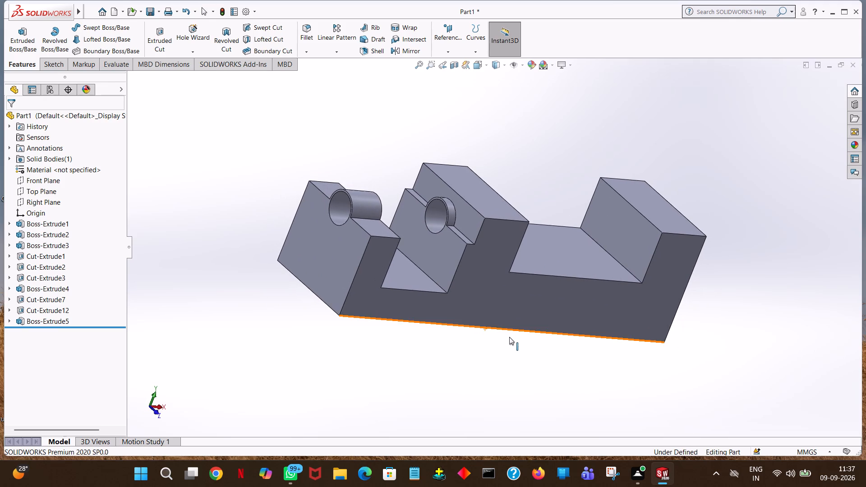
click(215, 326)
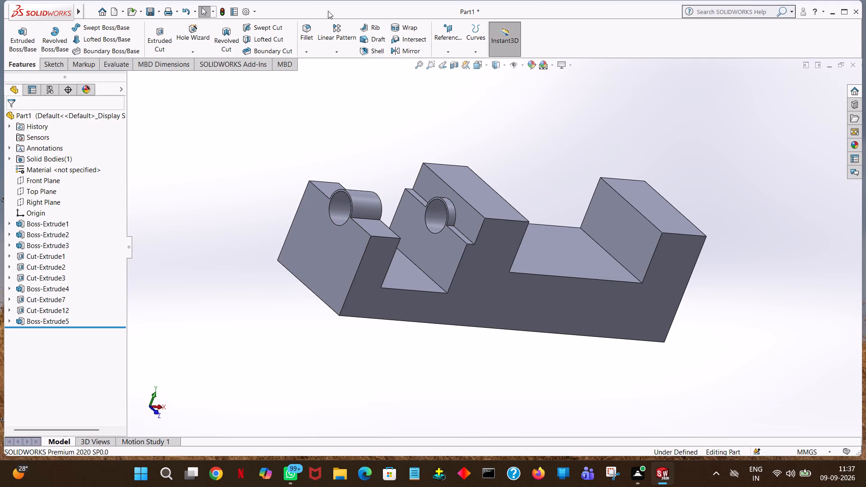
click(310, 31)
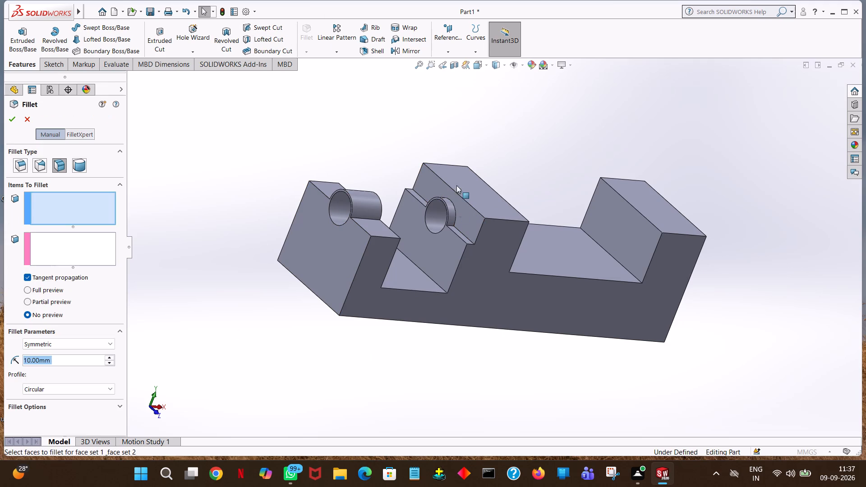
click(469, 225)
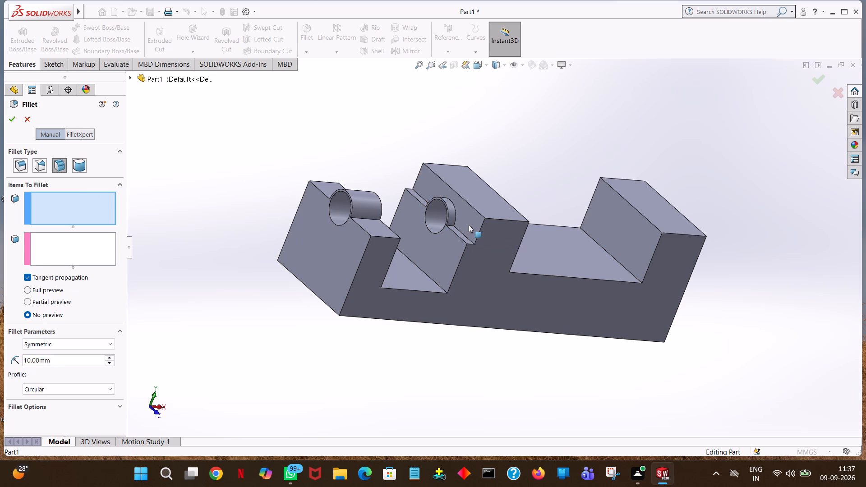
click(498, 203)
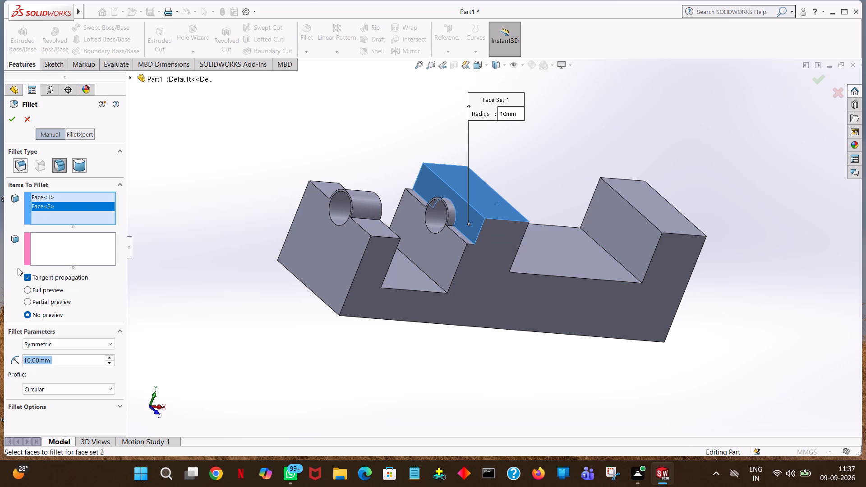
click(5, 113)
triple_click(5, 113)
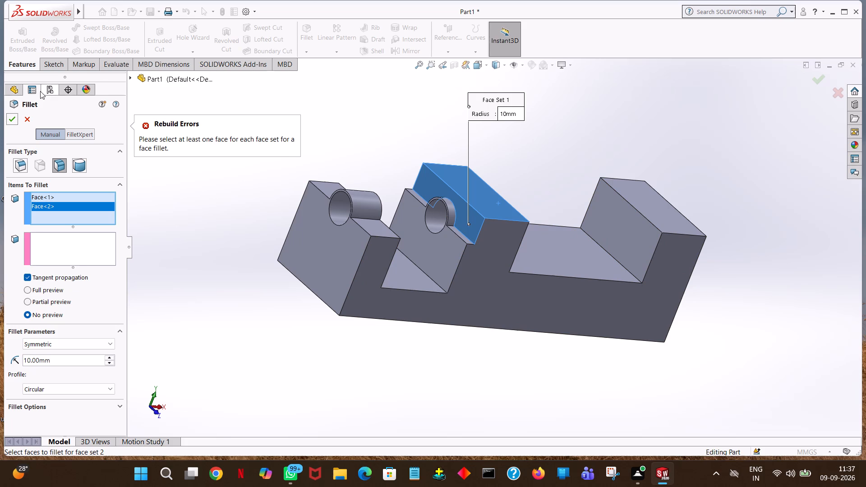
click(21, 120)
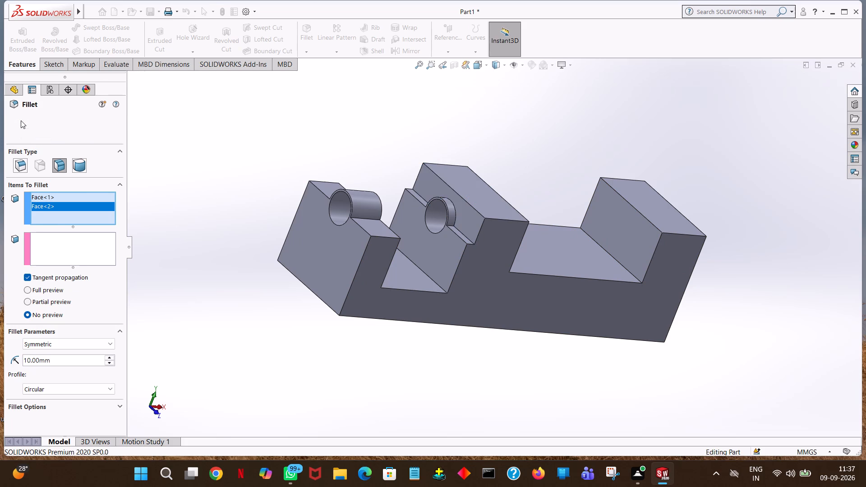
Add a 10 mm radius symmetric face fillet between the top face and outer end face of the plain upright opposite the sleeve.
middle_drag(745, 253, 703, 222)
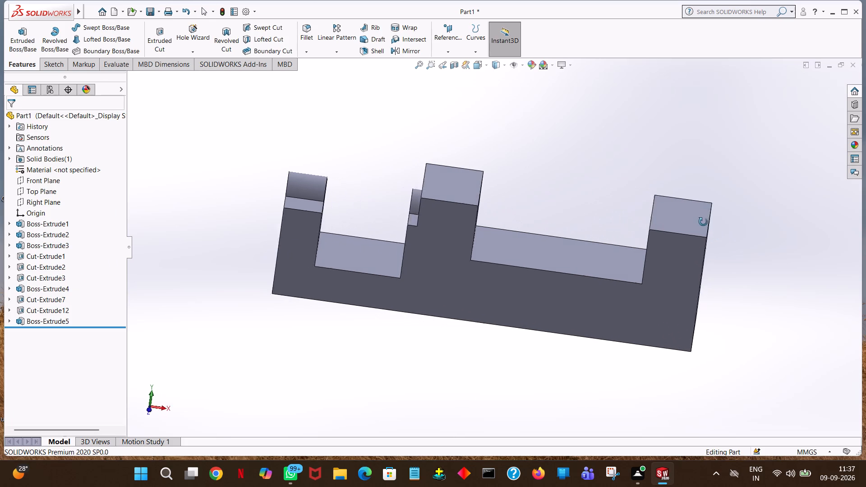
middle_drag(703, 222, 698, 217)
click(703, 243)
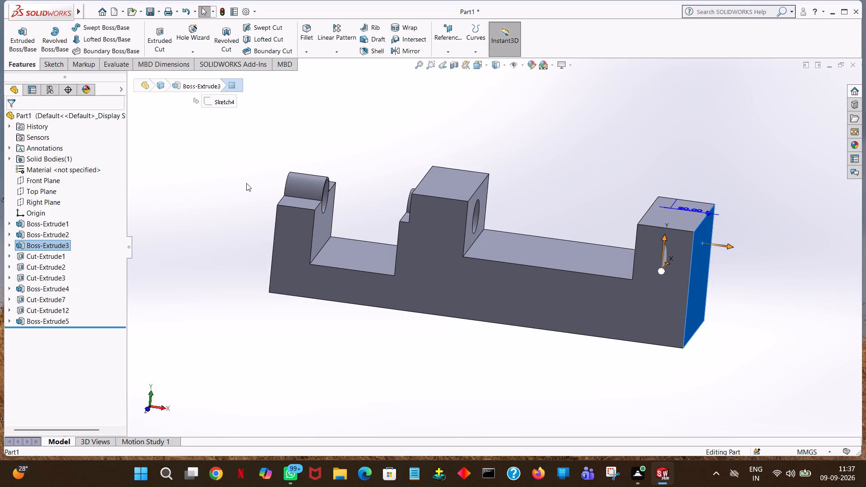
click(247, 182)
click(304, 33)
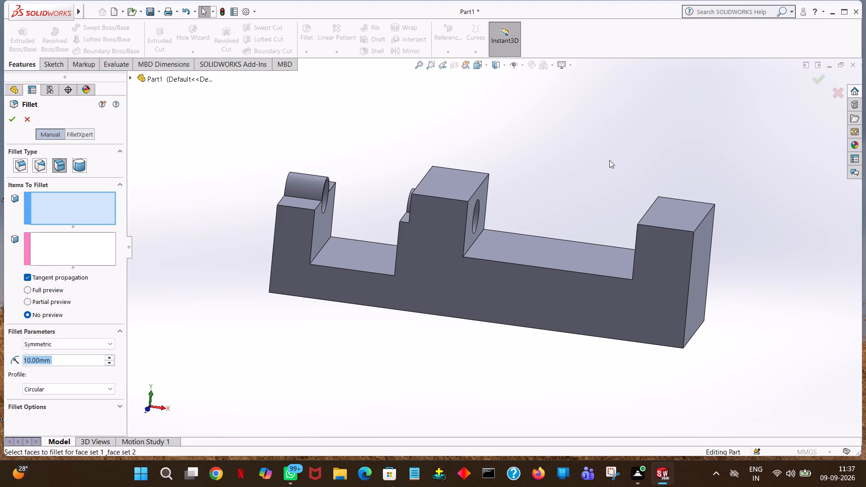
click(663, 218)
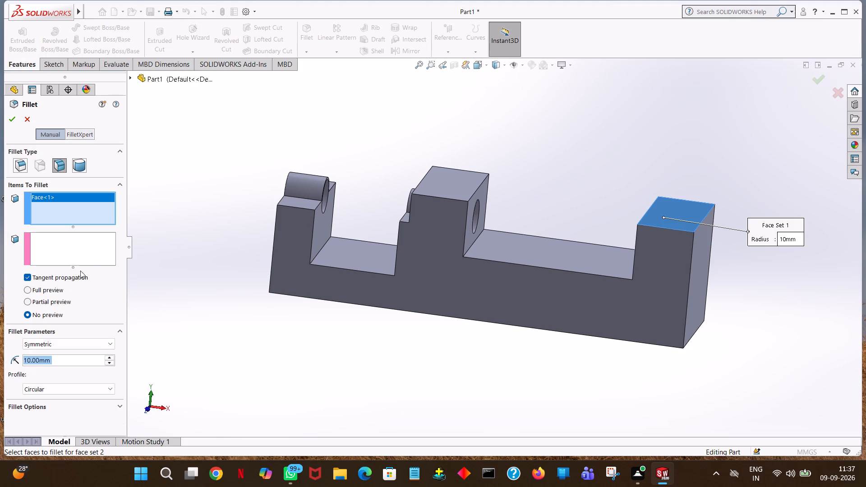
click(86, 257)
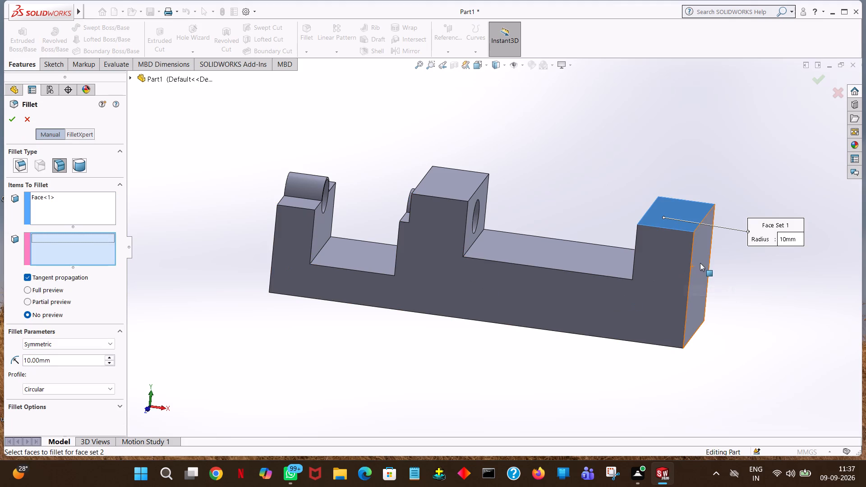
click(700, 263)
click(7, 120)
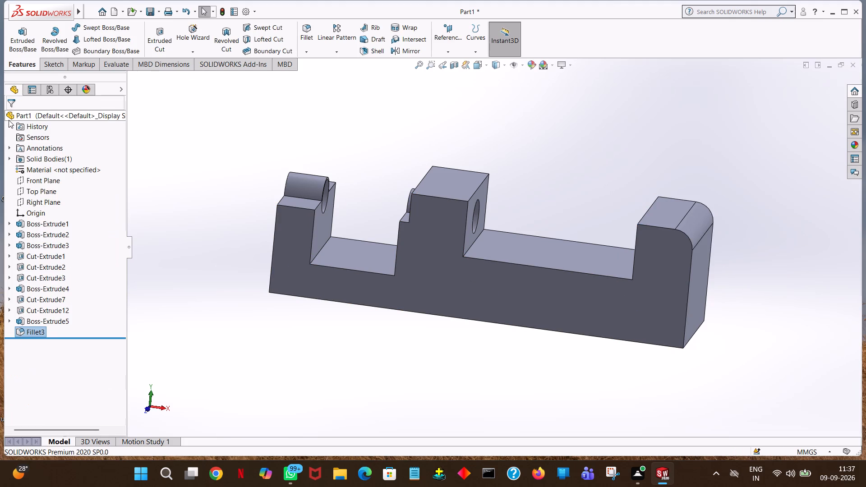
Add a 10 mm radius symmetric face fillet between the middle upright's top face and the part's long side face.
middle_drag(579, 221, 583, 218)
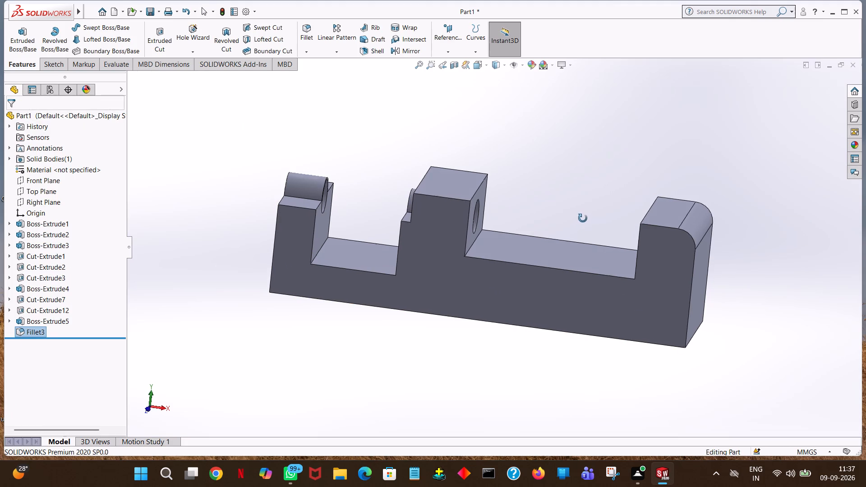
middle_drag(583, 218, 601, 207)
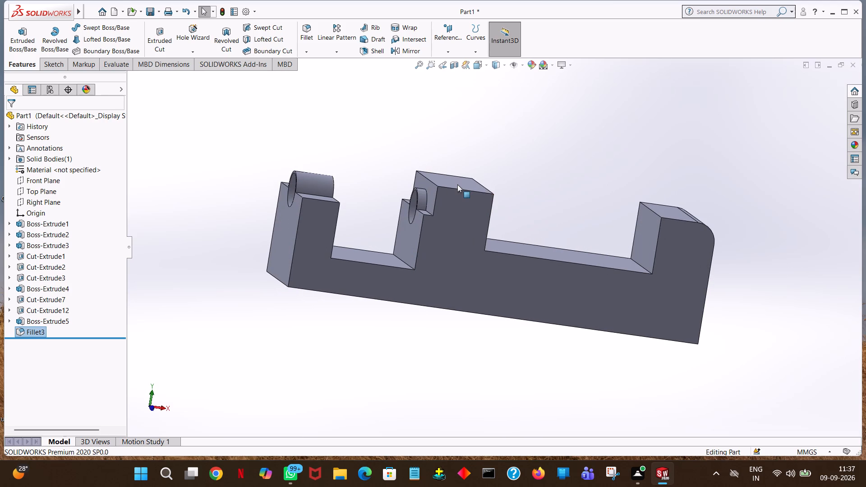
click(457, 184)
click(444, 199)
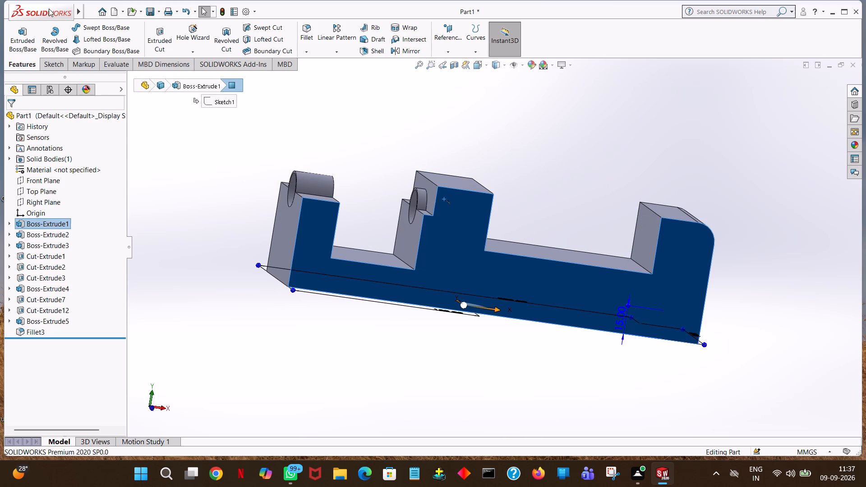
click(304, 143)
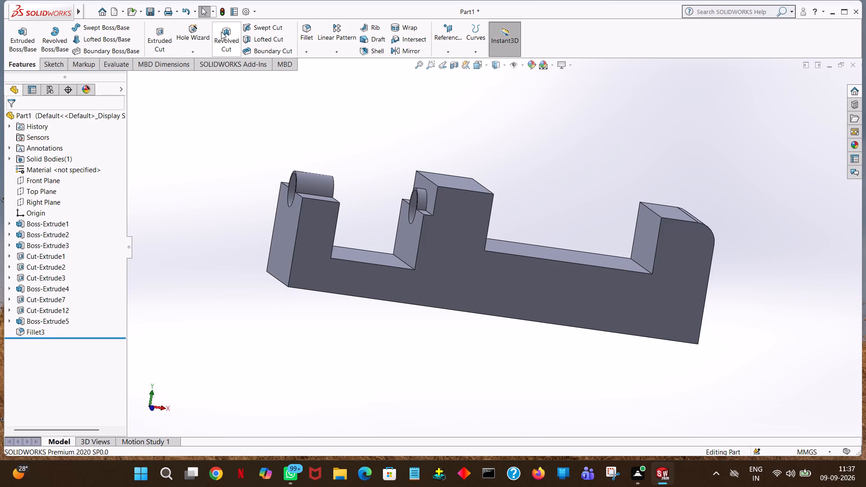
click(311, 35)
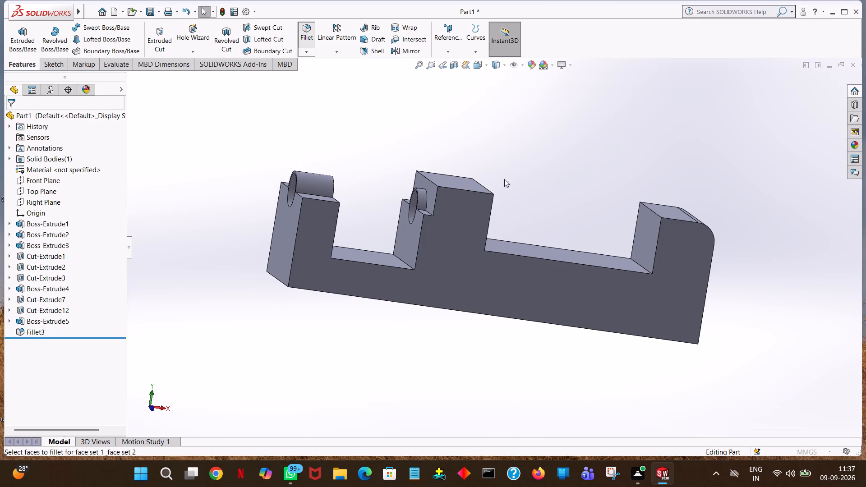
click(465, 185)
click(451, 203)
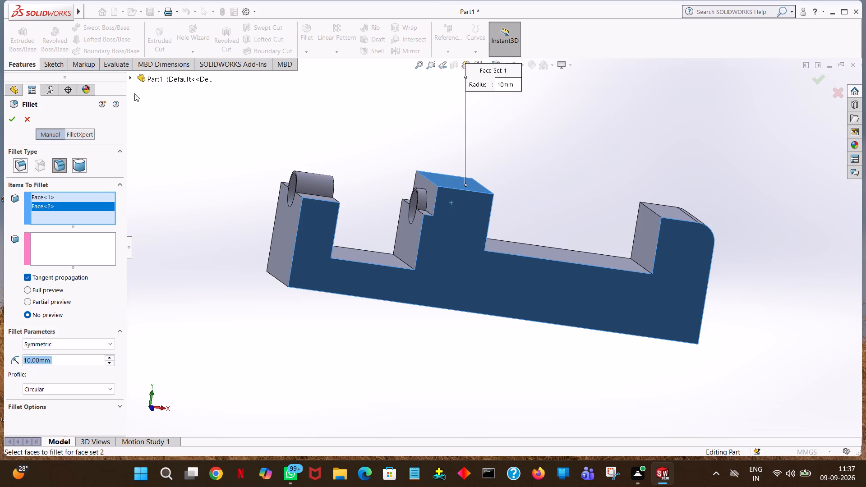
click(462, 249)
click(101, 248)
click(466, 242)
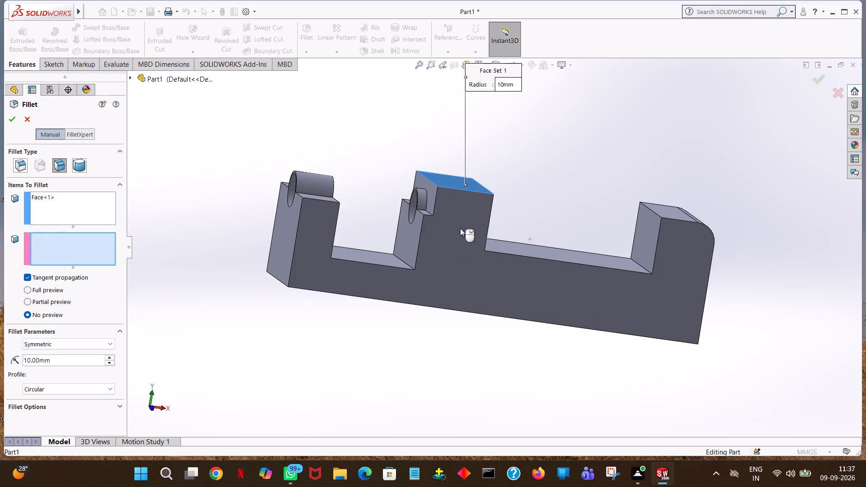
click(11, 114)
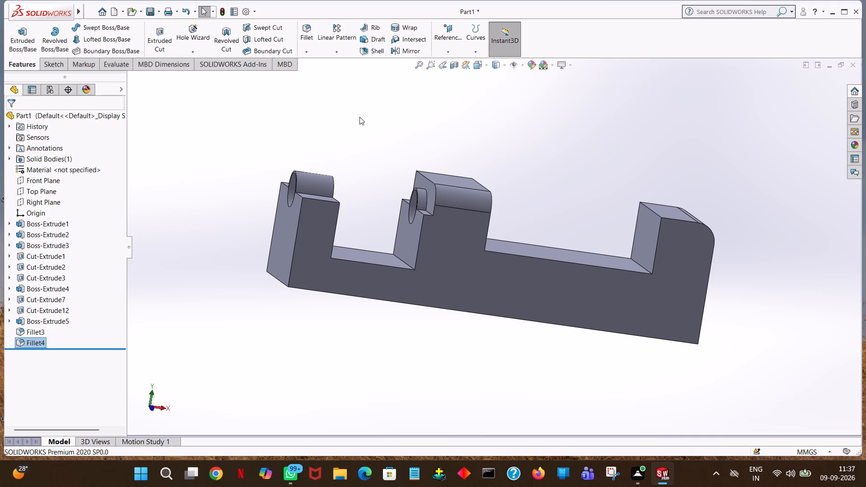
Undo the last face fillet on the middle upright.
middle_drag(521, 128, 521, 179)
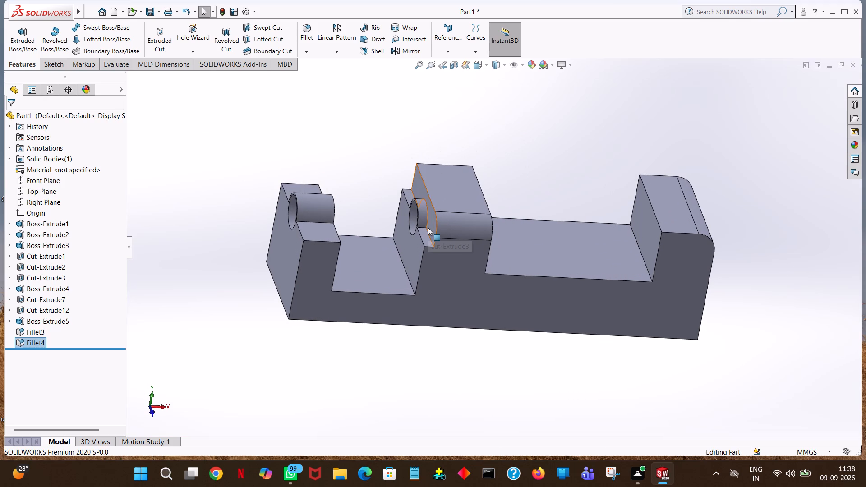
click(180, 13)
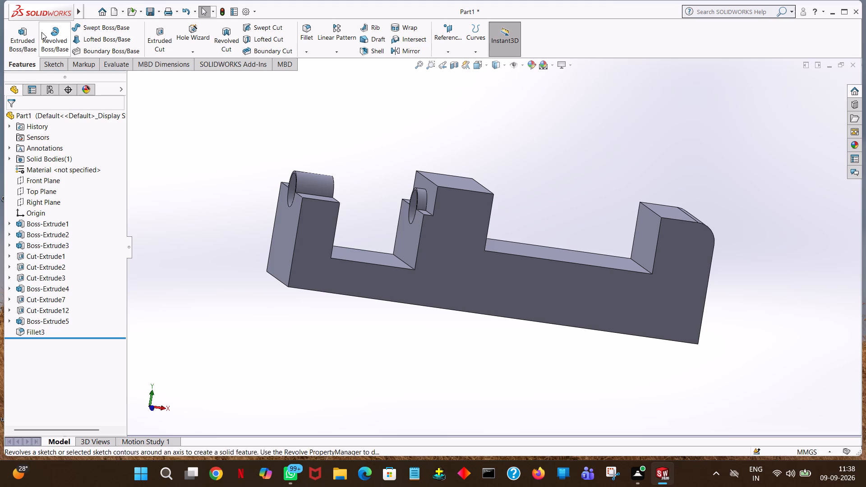
Add a 5 mm radius symmetric face fillet between the middle upright's top face and its upper face toward the sleeve upright.
click(305, 31)
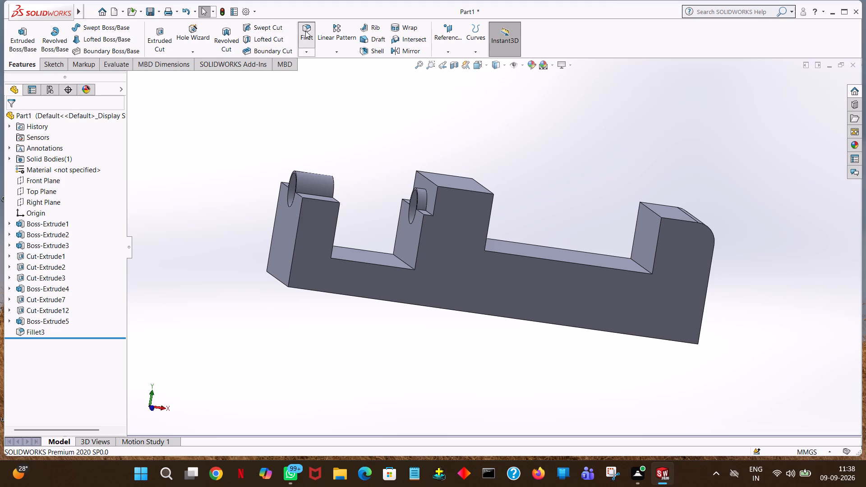
click(428, 191)
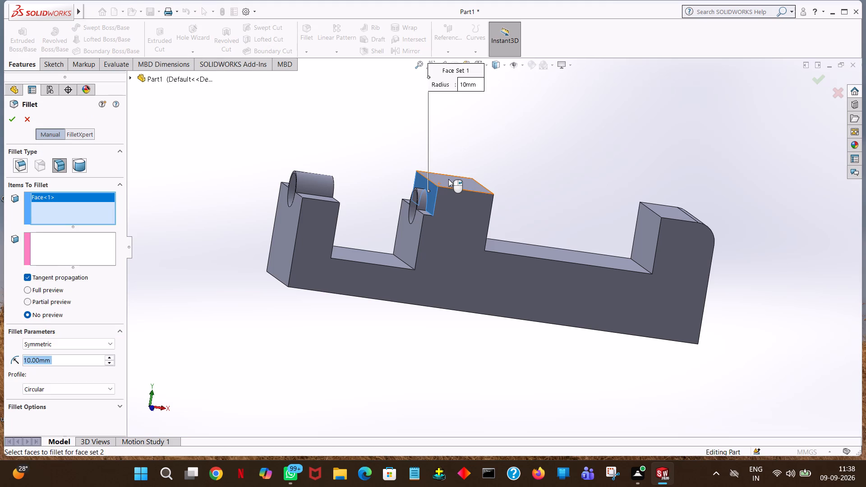
click(448, 179)
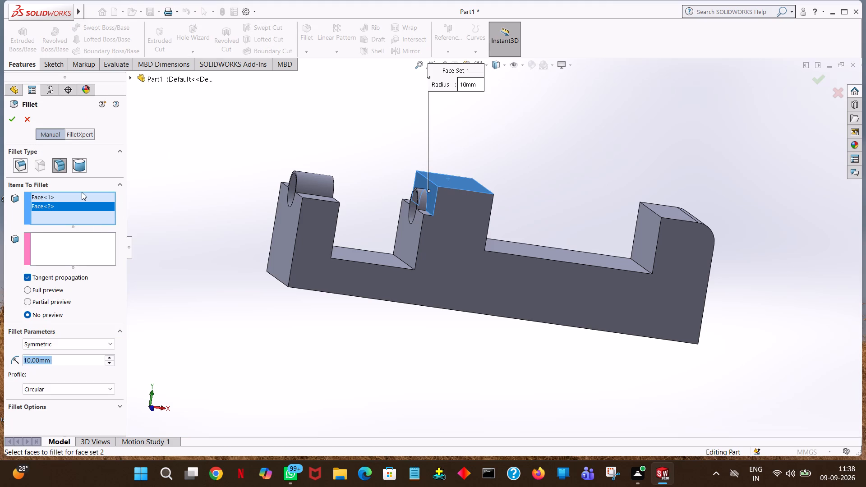
click(82, 192)
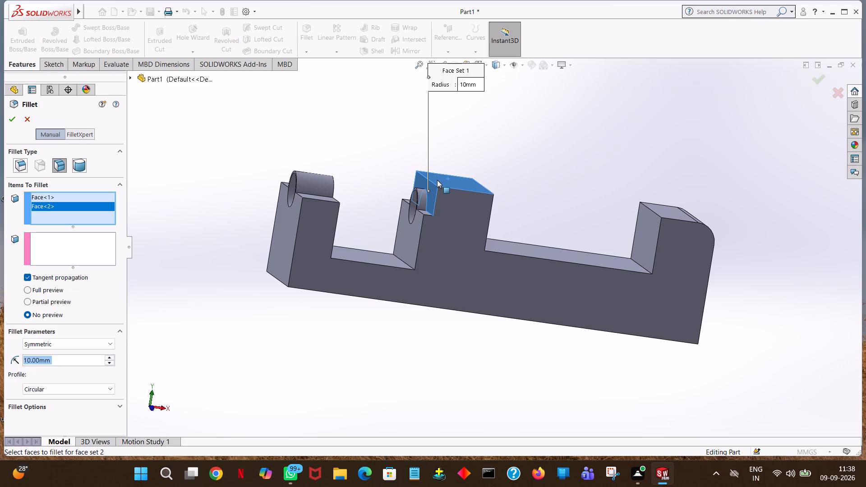
click(437, 180)
click(70, 244)
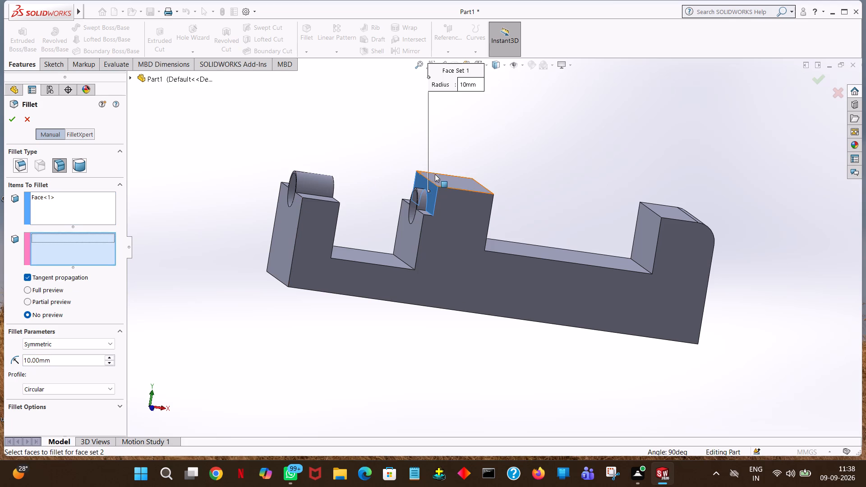
click(447, 174)
click(447, 176)
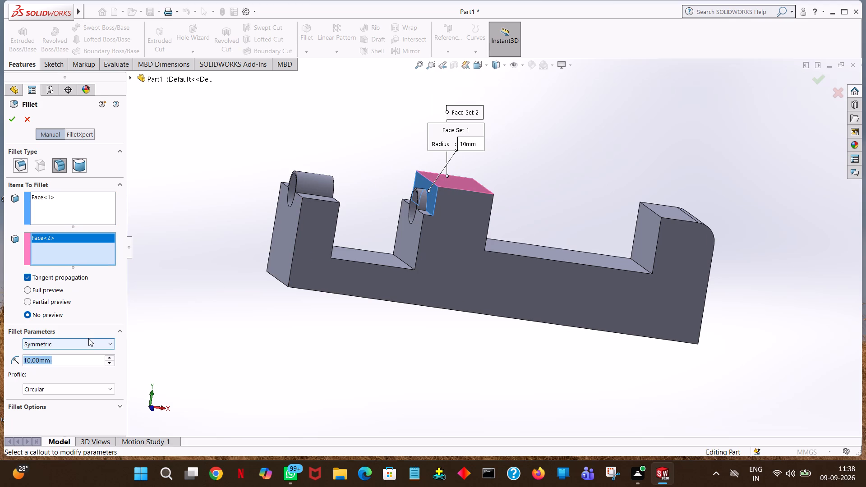
key(5)
click(170, 150)
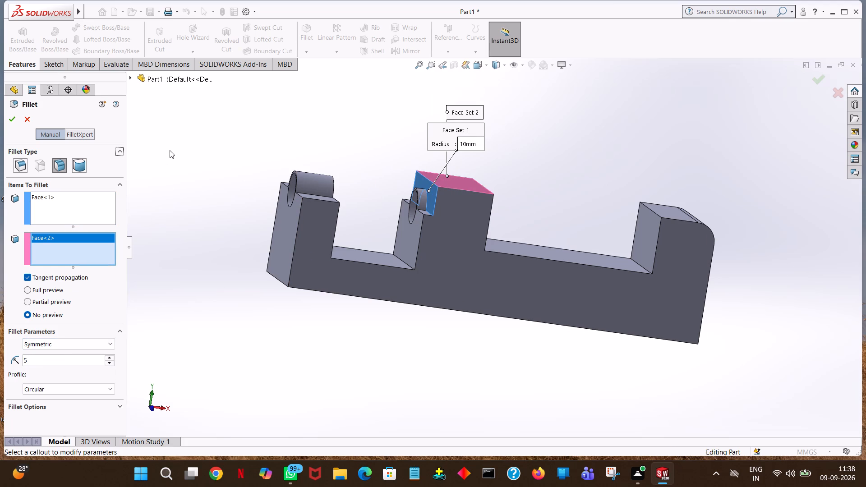
click(12, 120)
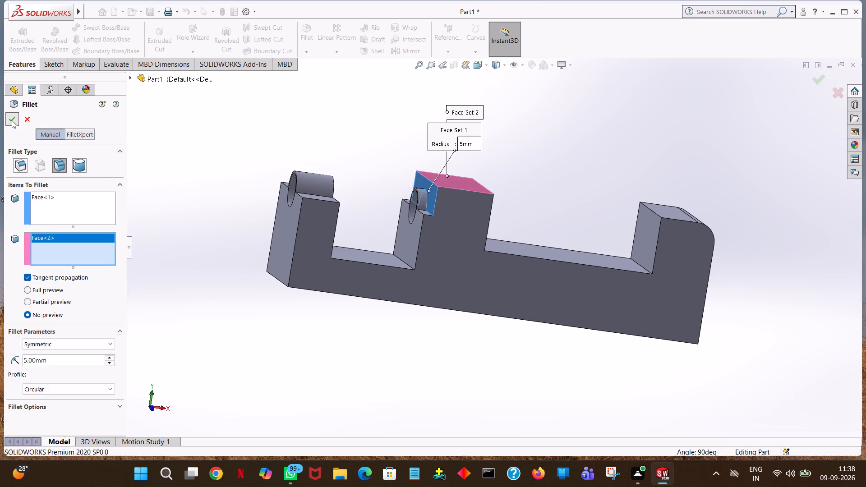
click(503, 117)
Examine the filleted middle upright, the ring sleeve and the rest of the part from several sides.
middle_drag(563, 115, 543, 119)
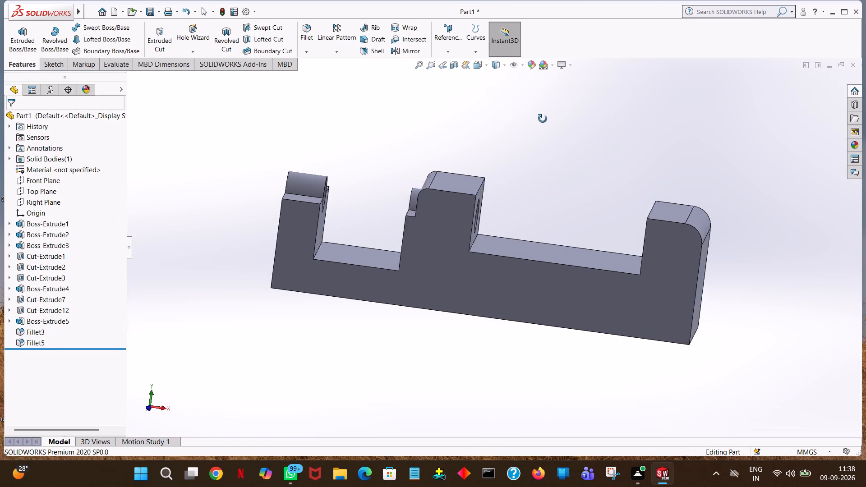
middle_drag(543, 119, 577, 119)
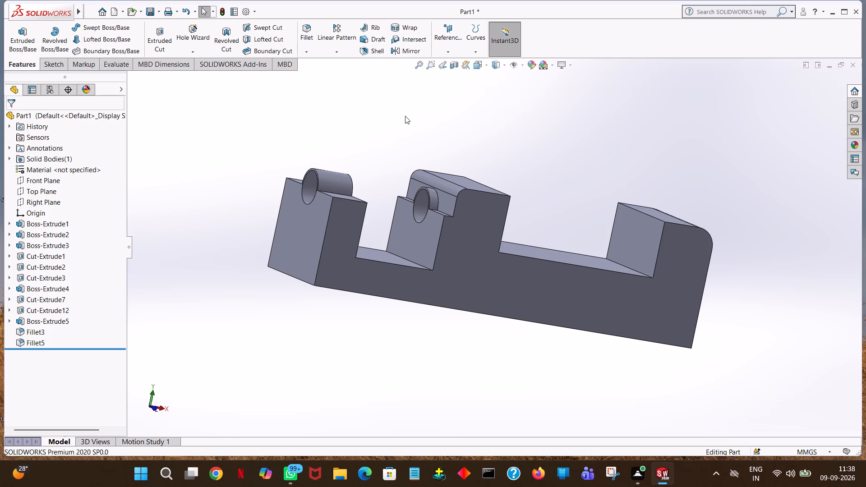
middle_drag(405, 118, 409, 126)
middle_drag(428, 139, 479, 174)
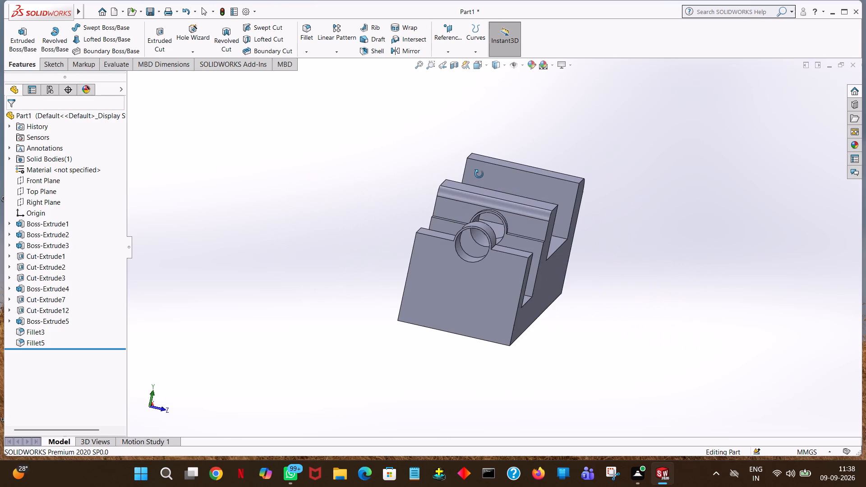
middle_drag(479, 174, 492, 175)
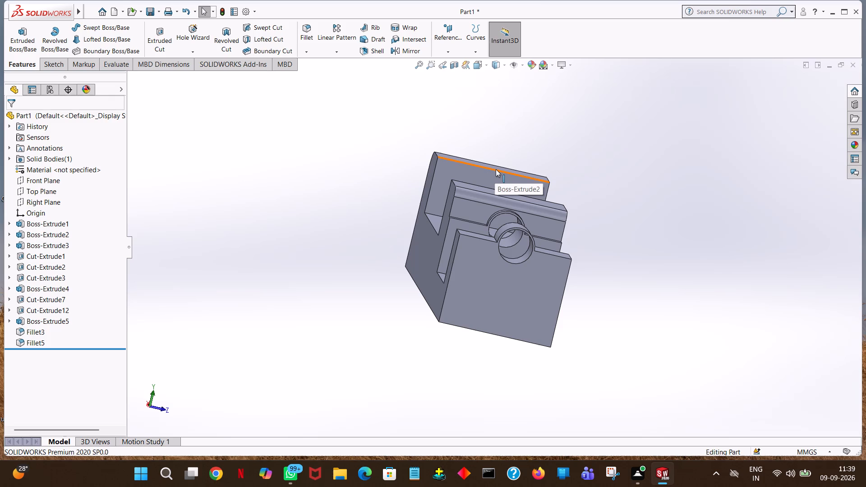
key(Right)
key(Right)
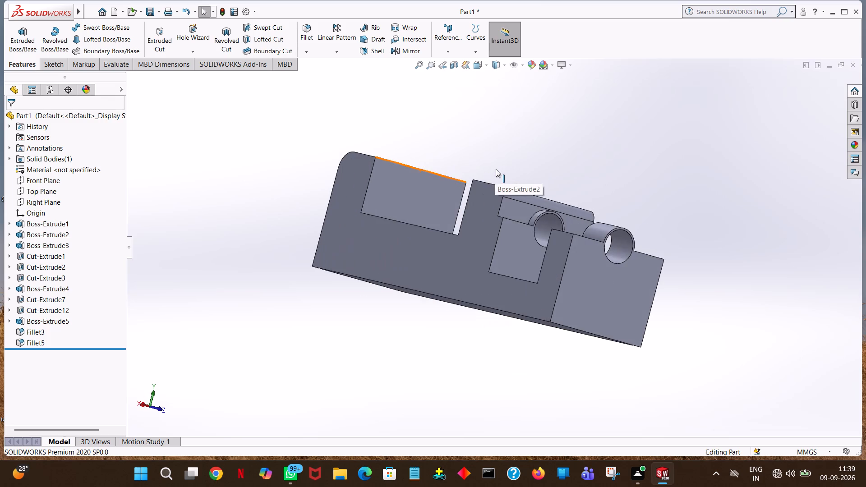
key(Right)
key(0)
key(Right)
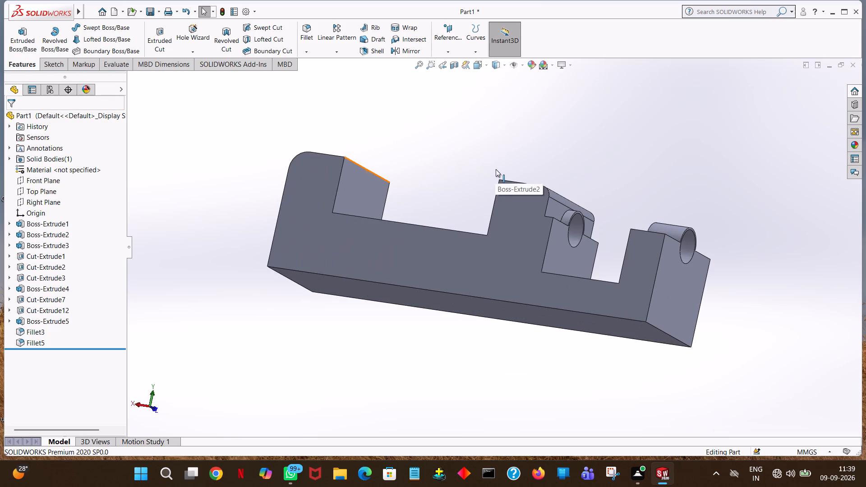
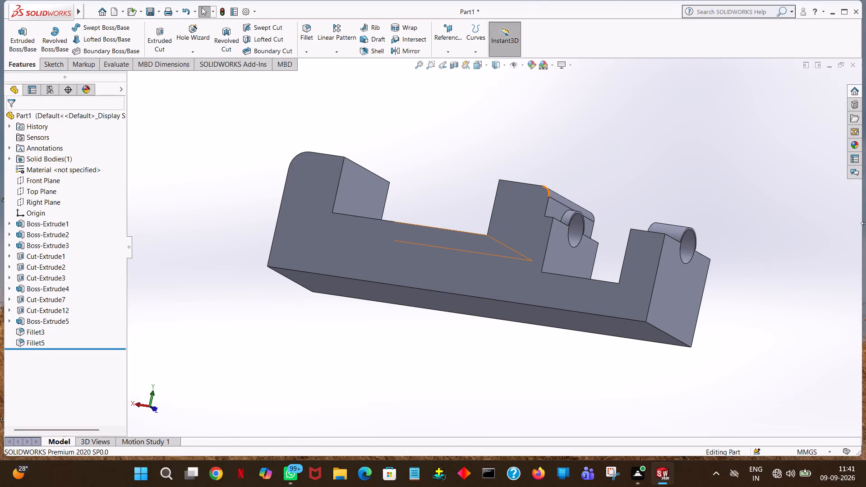
Start another symmetric face fillet on the part, viewing it from the ring sleeve end.
click(740, 165)
middle_drag(745, 176, 666, 198)
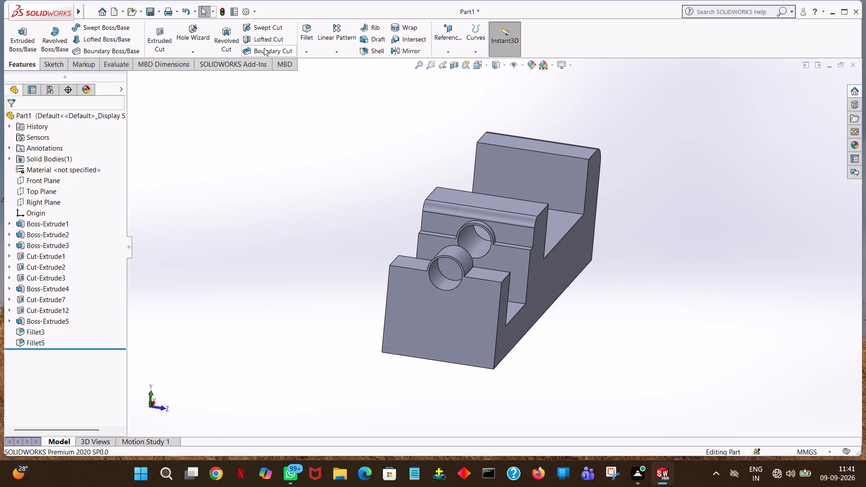
click(308, 26)
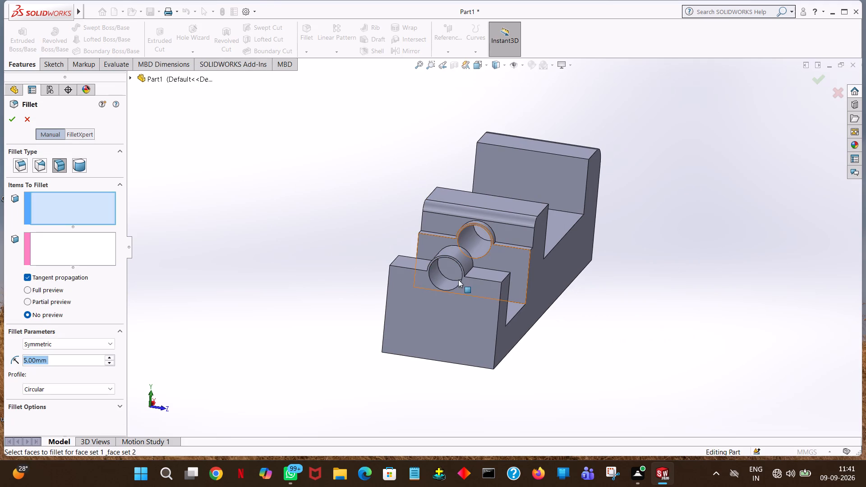
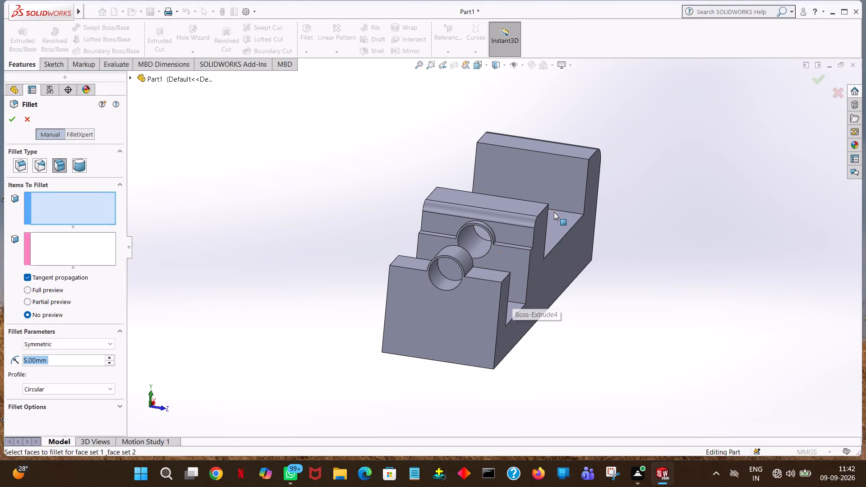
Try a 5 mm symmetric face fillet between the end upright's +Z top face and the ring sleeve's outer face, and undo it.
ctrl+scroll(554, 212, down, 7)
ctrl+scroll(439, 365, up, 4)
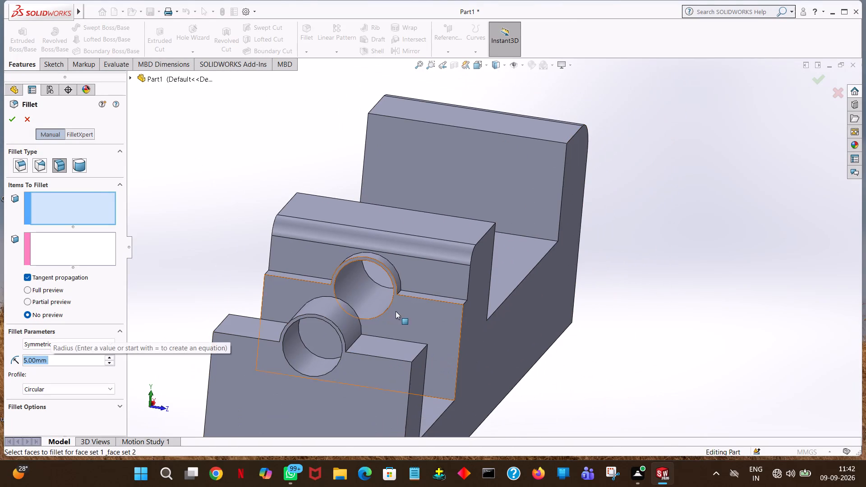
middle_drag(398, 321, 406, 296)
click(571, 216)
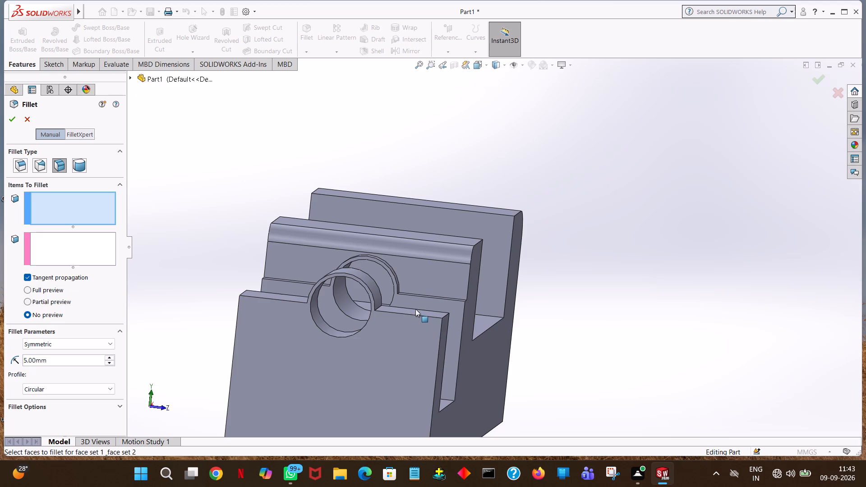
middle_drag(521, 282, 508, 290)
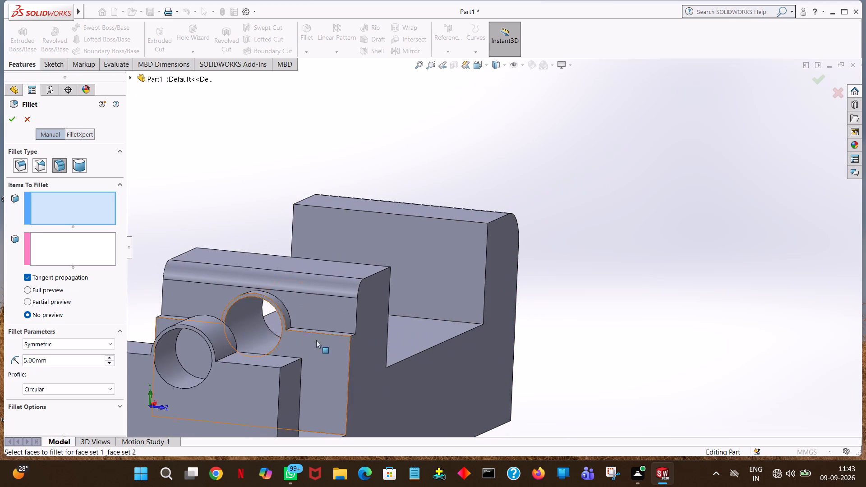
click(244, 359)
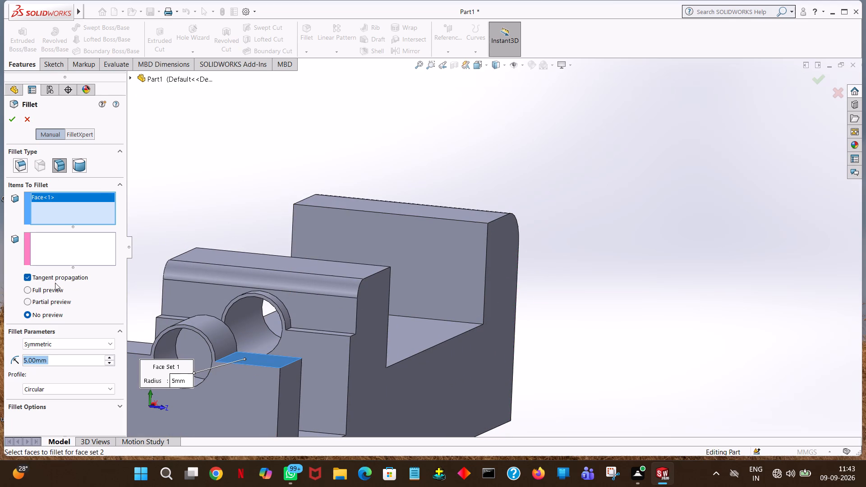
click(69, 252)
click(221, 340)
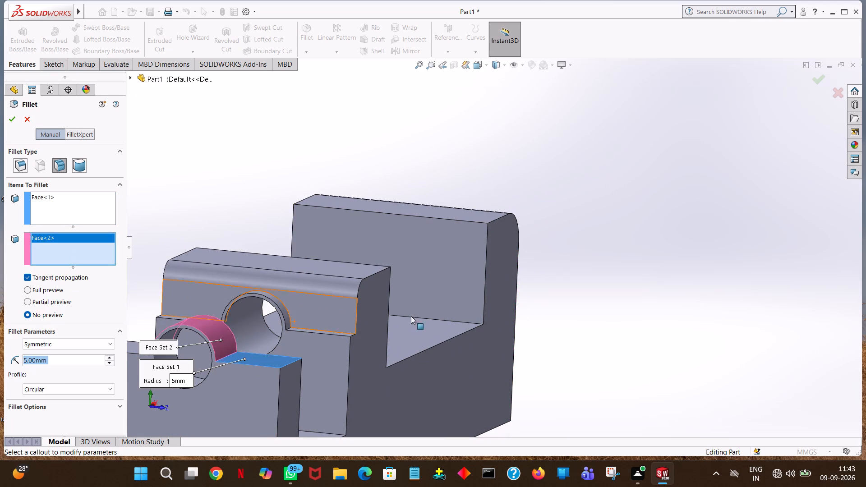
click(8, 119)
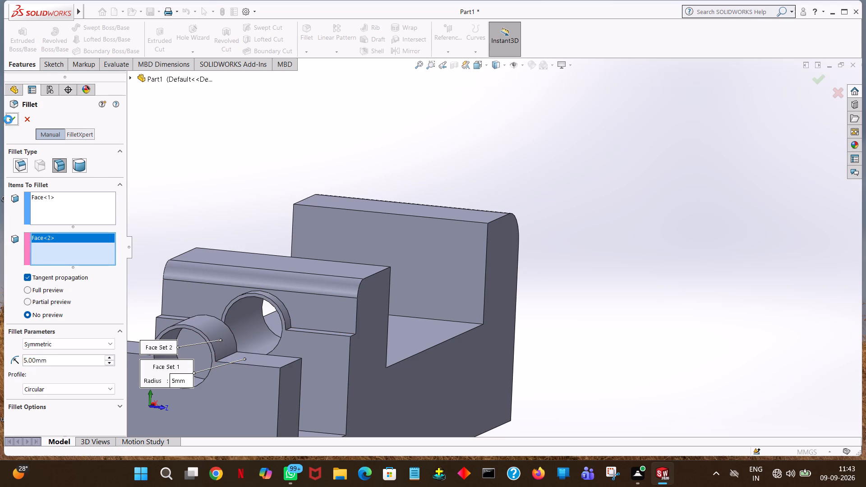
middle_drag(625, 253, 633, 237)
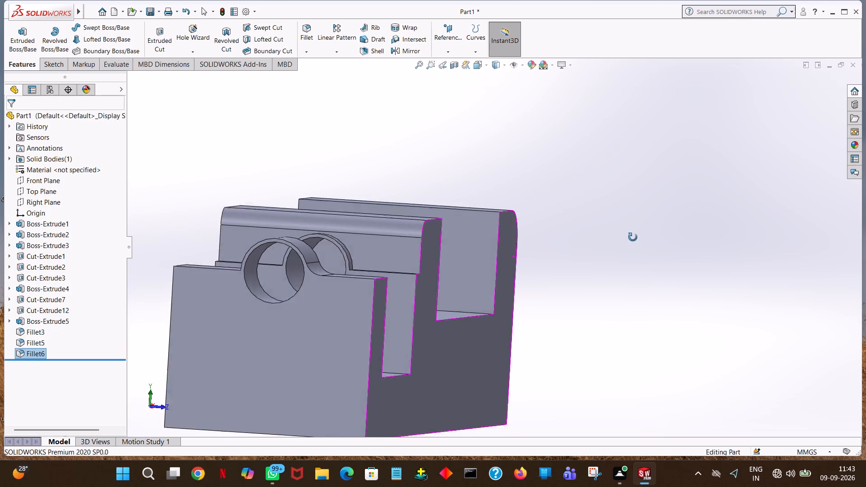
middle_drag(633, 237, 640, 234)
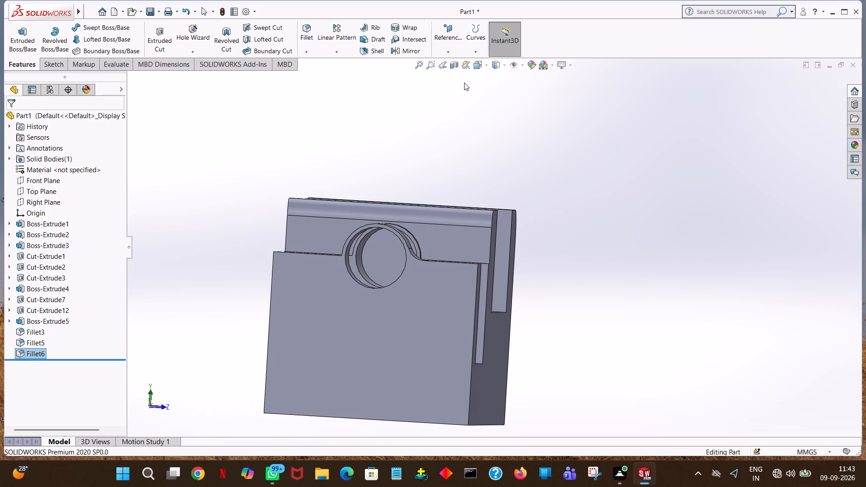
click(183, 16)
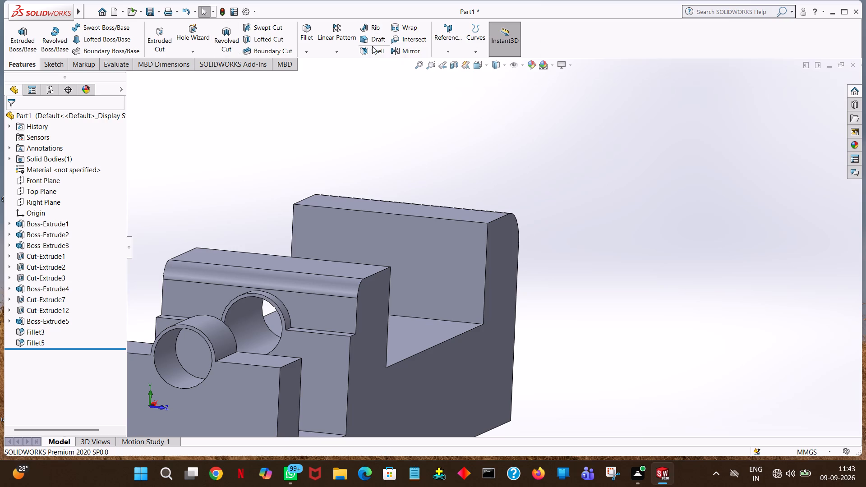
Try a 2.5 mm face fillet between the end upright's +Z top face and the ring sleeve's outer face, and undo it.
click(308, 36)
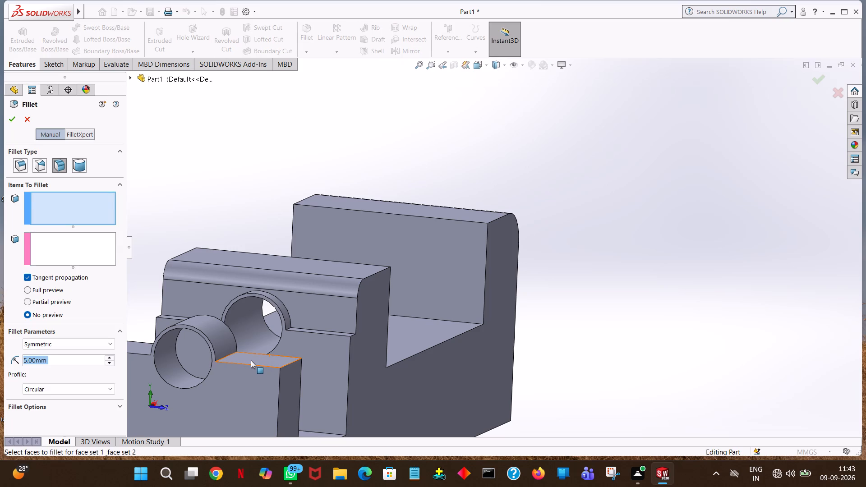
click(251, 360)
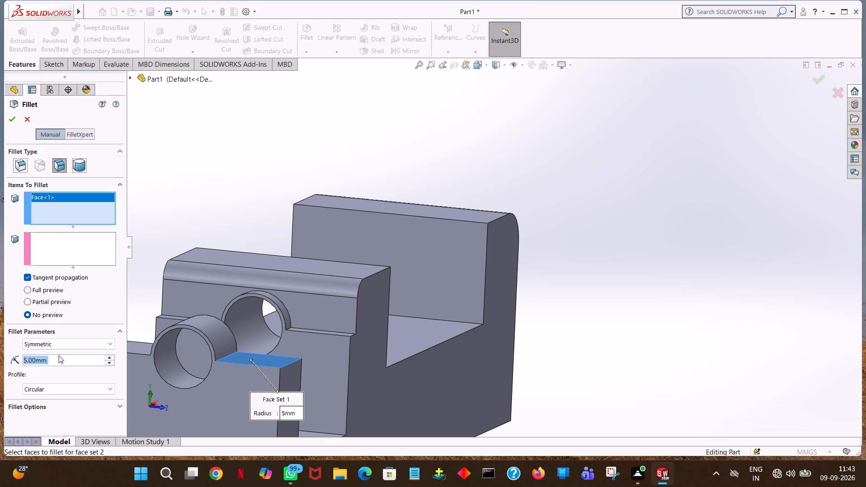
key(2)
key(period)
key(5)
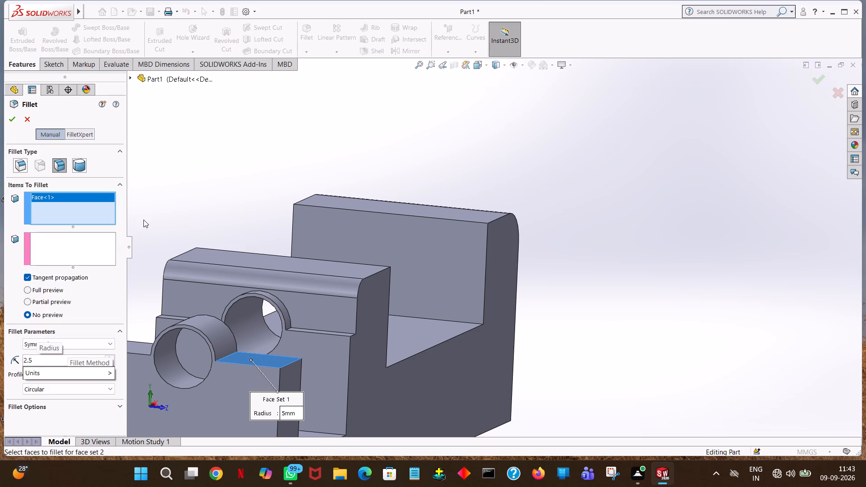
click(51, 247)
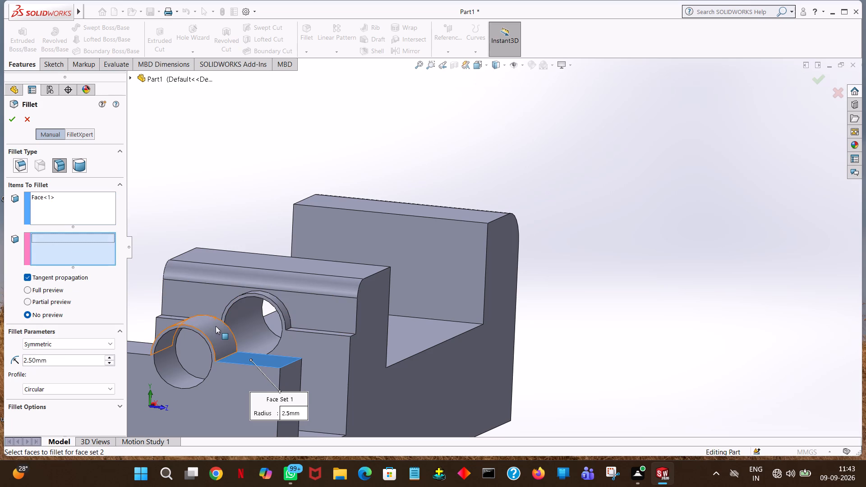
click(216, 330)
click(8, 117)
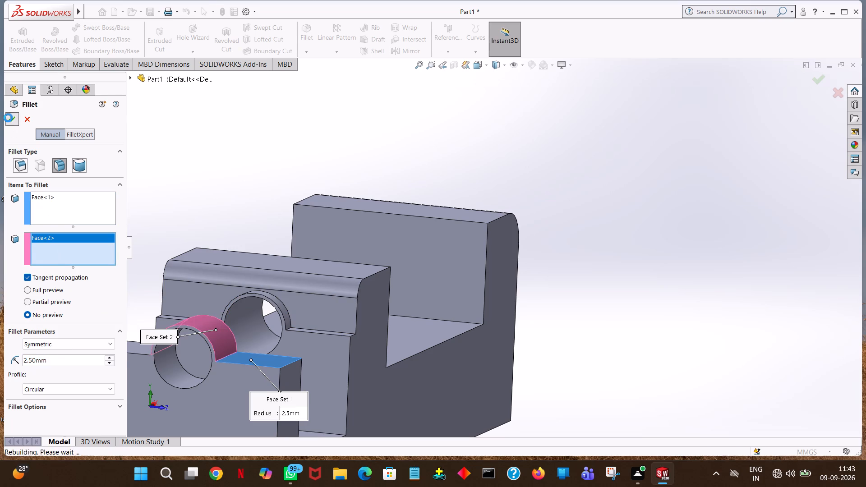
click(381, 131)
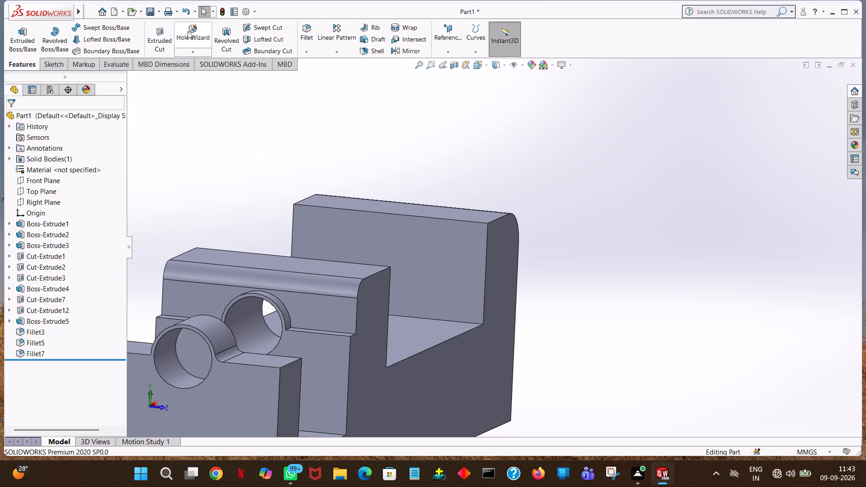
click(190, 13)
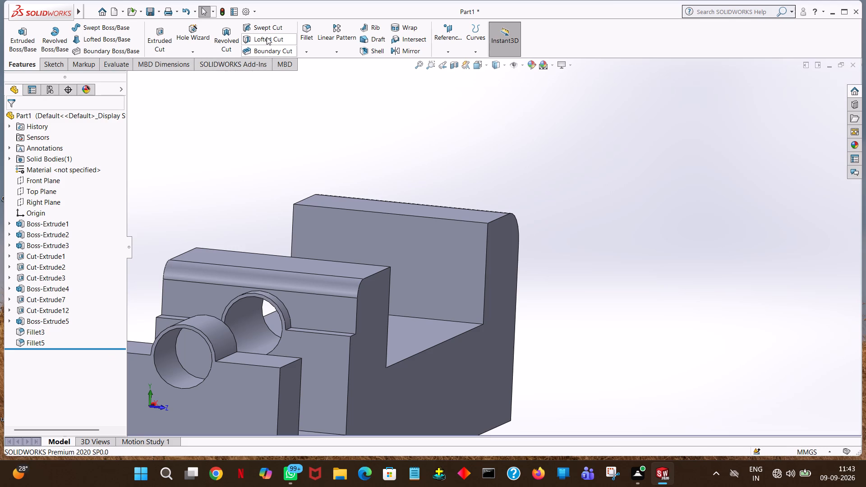
Add a 1 mm symmetric face fillet between the end upright's +Z top face and the ring sleeve's outer face.
click(314, 37)
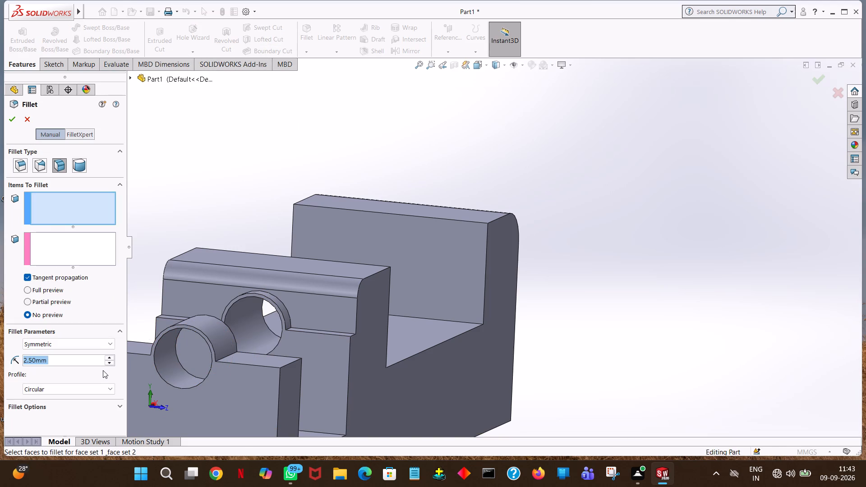
key(1)
click(180, 161)
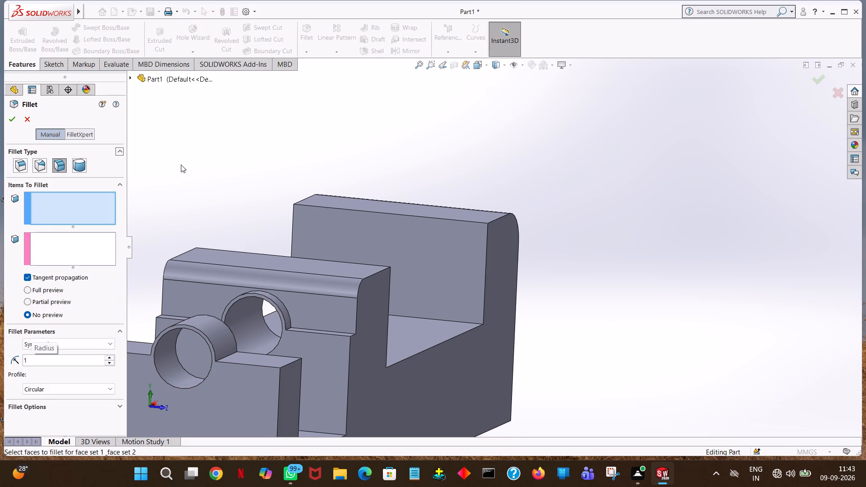
click(262, 362)
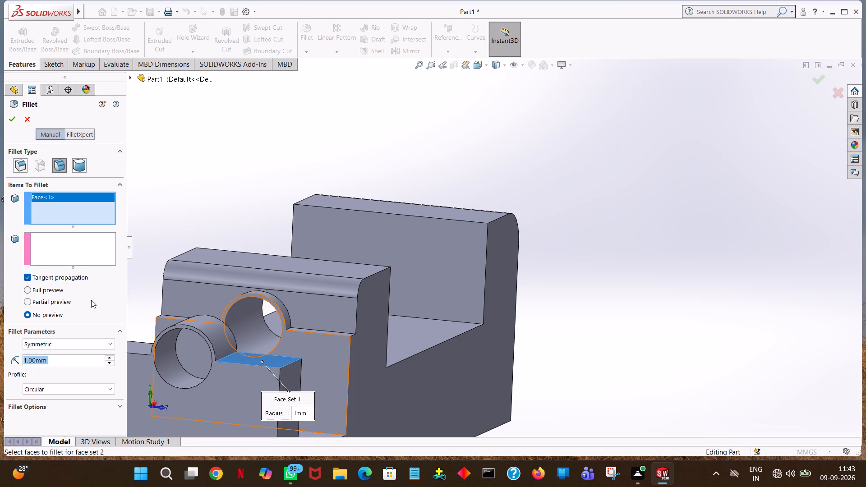
click(80, 238)
click(214, 340)
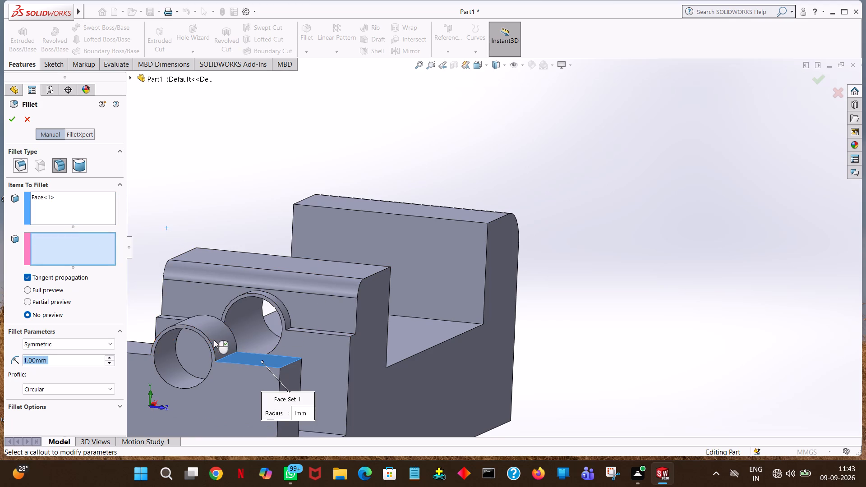
click(9, 115)
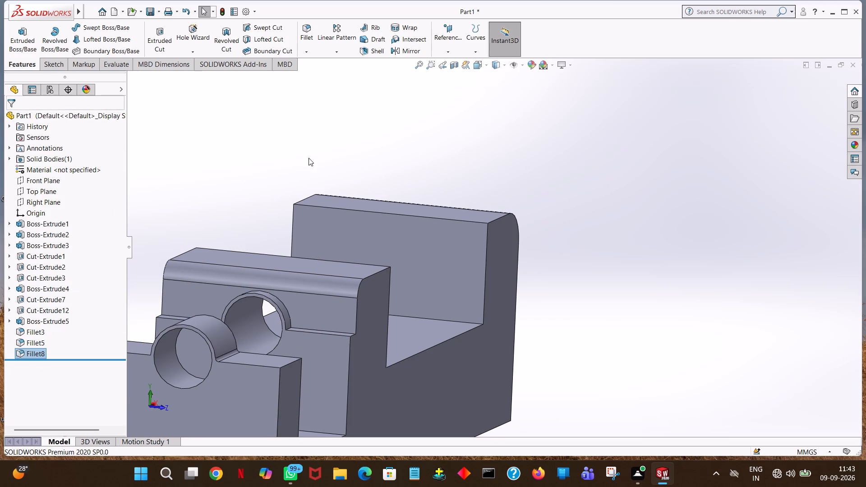
Add a matching 1 mm face fillet between the end upright's top face on the sleeve's opposite side and the sleeve's outer face.
middle_drag(400, 180, 424, 169)
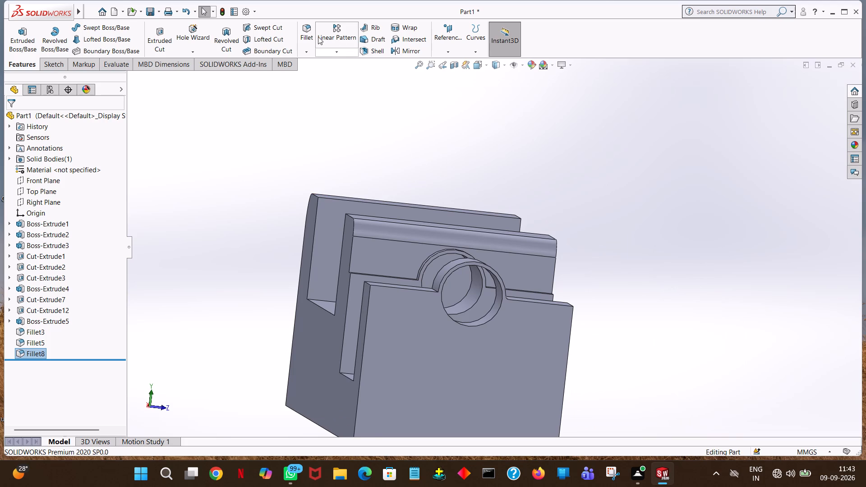
click(304, 33)
middle_drag(472, 139, 473, 167)
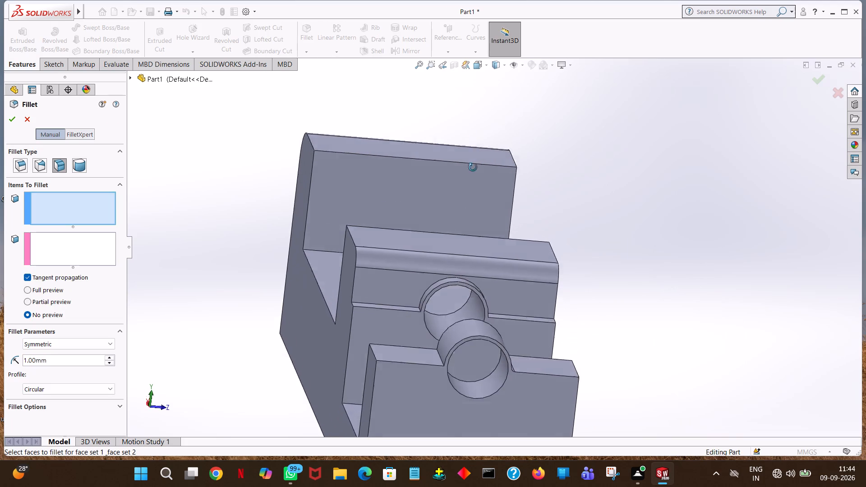
middle_drag(473, 167, 472, 179)
click(424, 400)
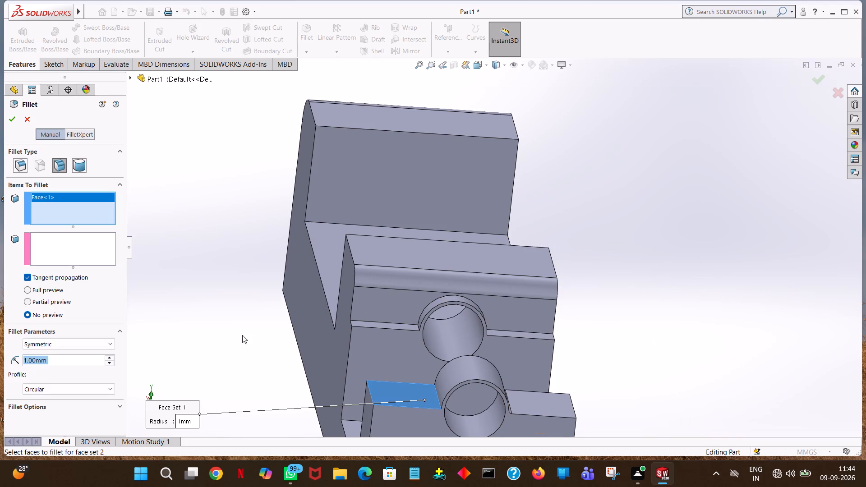
click(81, 257)
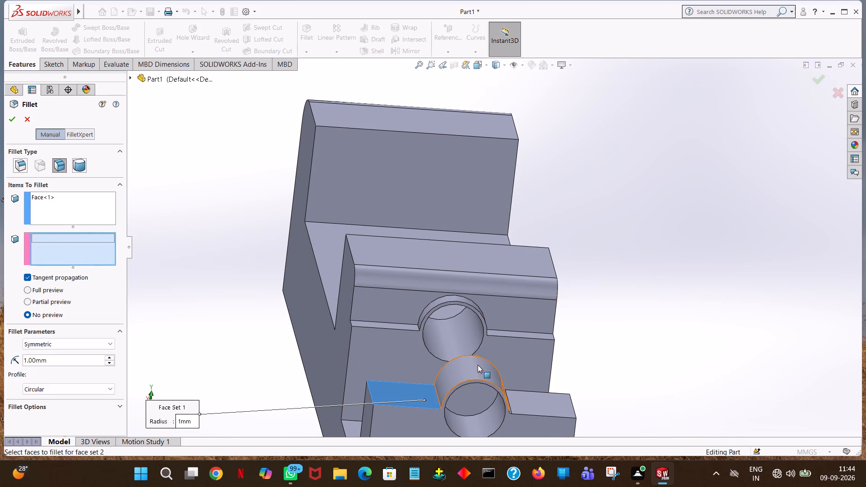
click(477, 366)
click(11, 119)
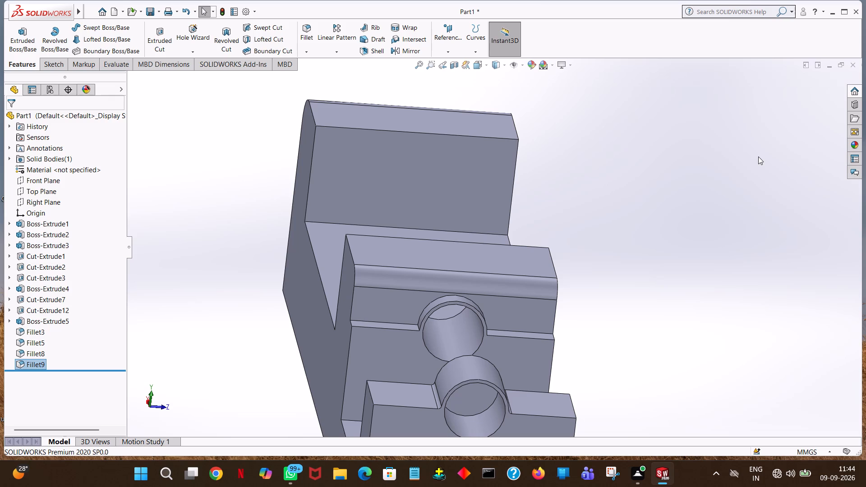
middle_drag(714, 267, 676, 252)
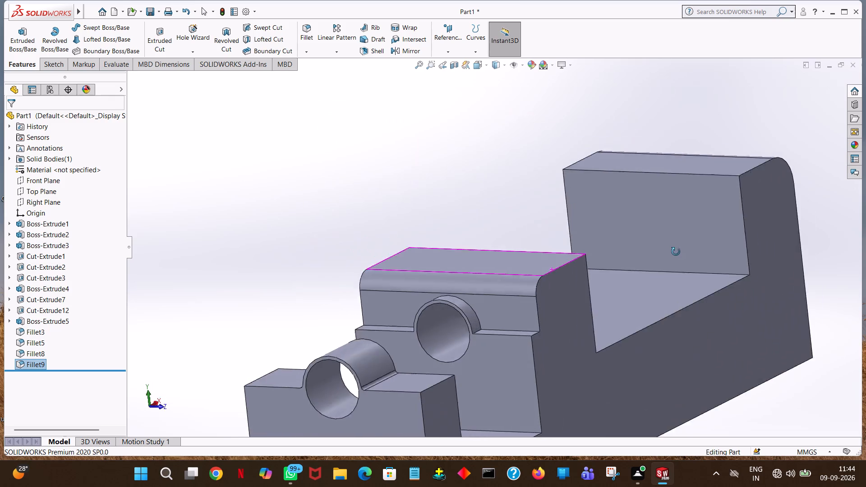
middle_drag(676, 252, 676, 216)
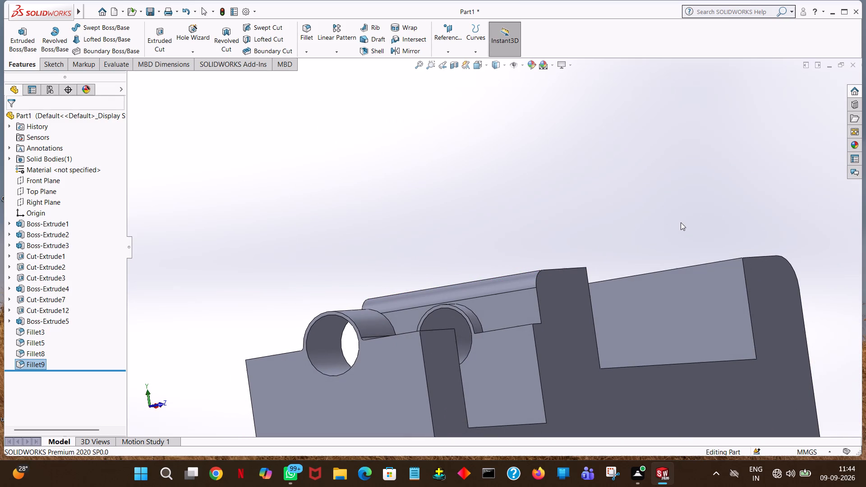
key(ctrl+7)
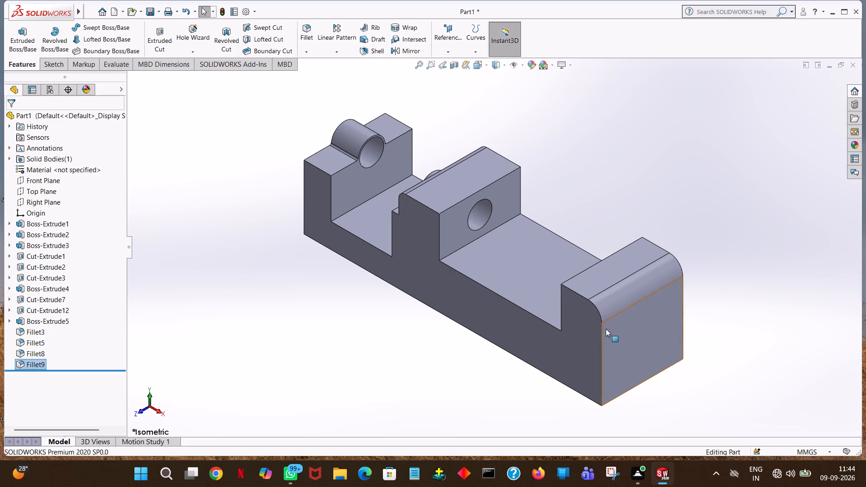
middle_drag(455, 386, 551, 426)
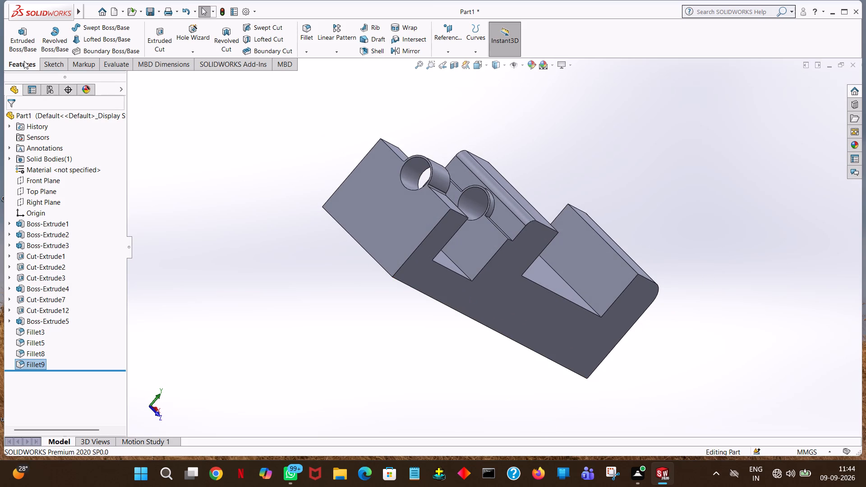
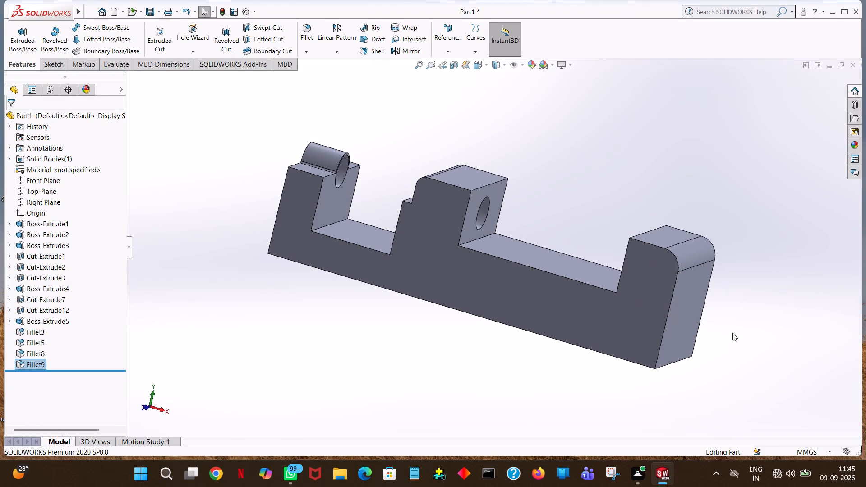
Sketch a closed 60 mm by 10 mm rectangle for a boss on the block's +Z side face, directly below its bottom edge from the sleeve-end corner.
middle_drag(738, 331, 794, 337)
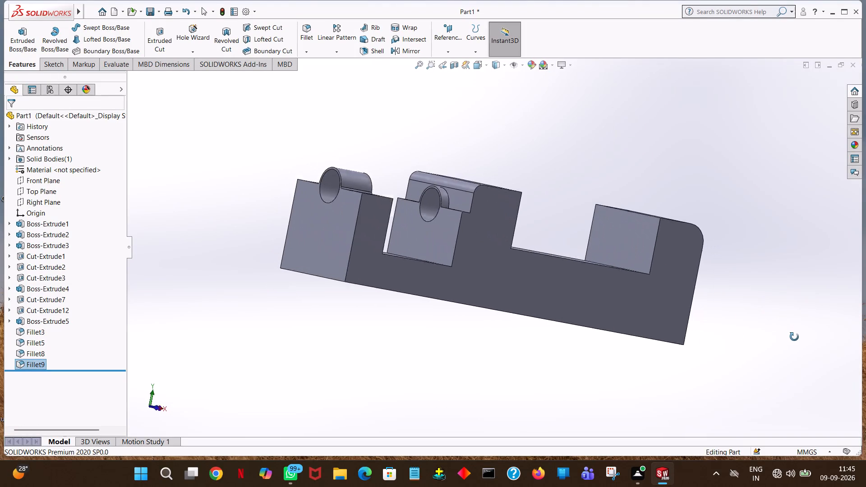
middle_drag(794, 337, 802, 345)
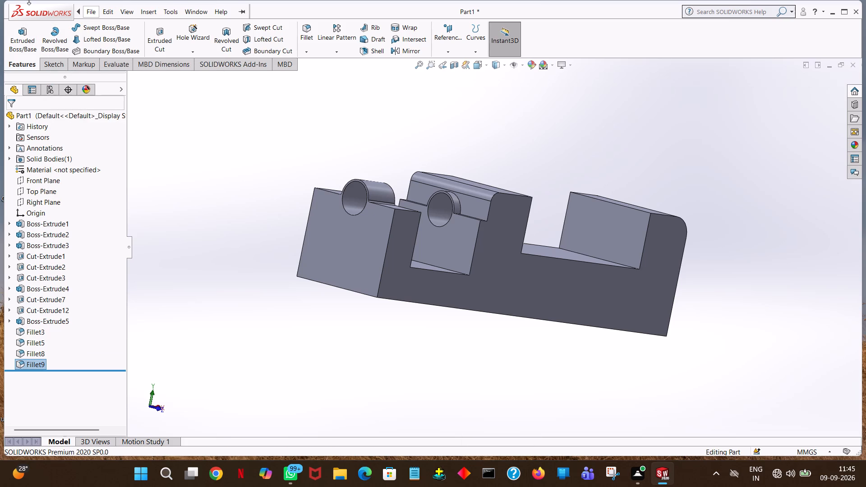
click(281, 95)
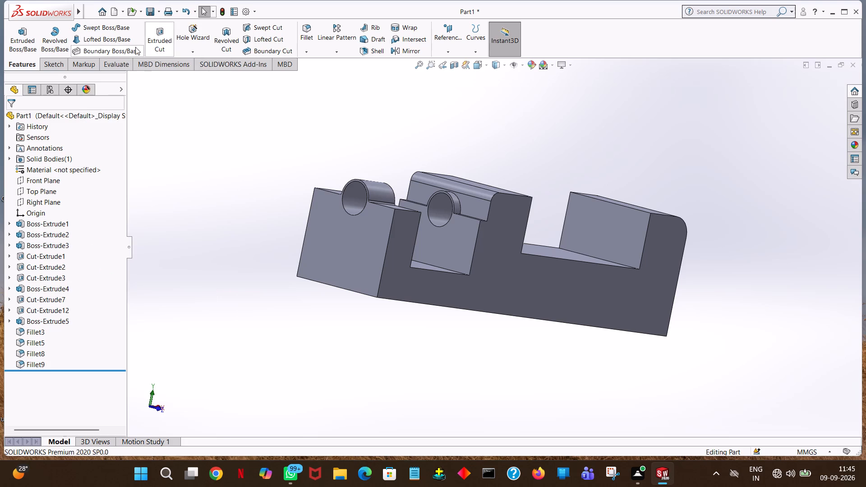
click(28, 41)
click(415, 295)
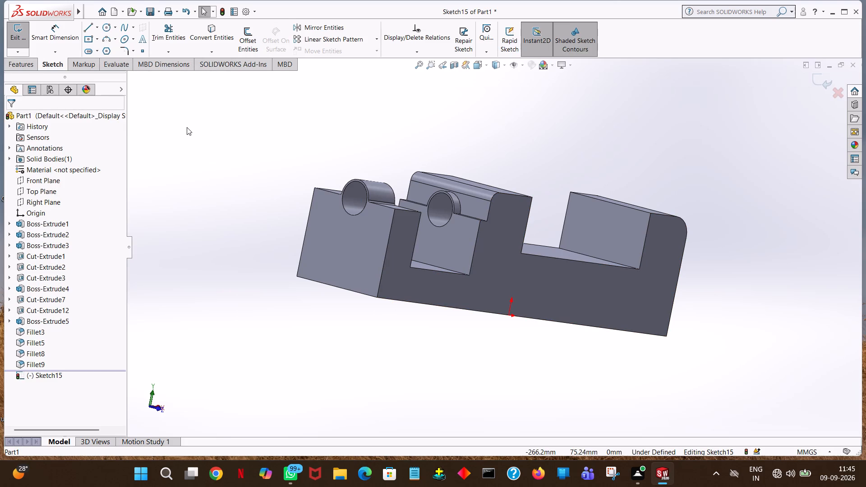
click(487, 65)
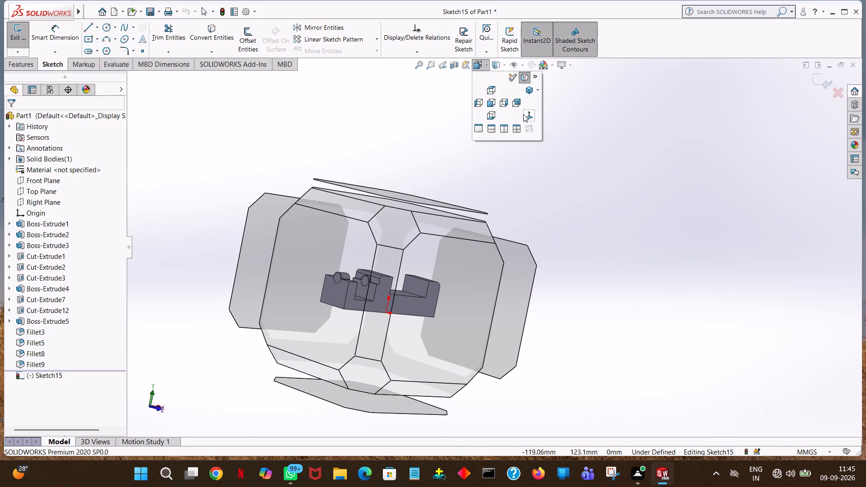
click(525, 115)
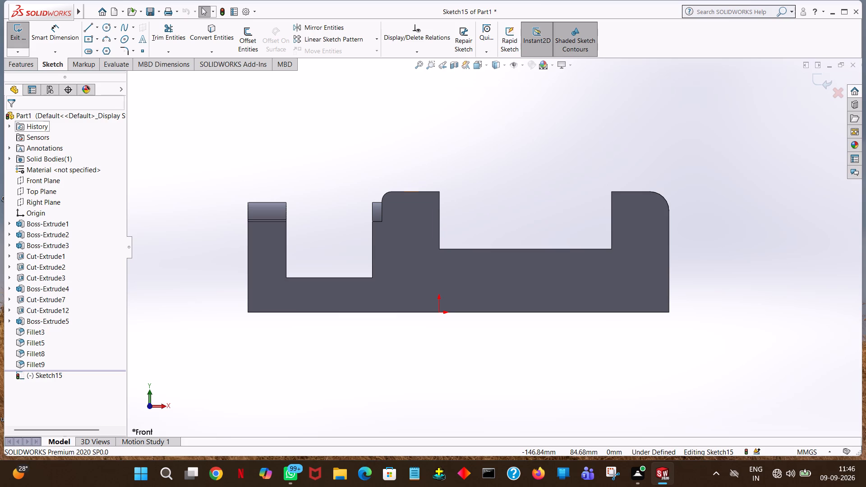
click(86, 28)
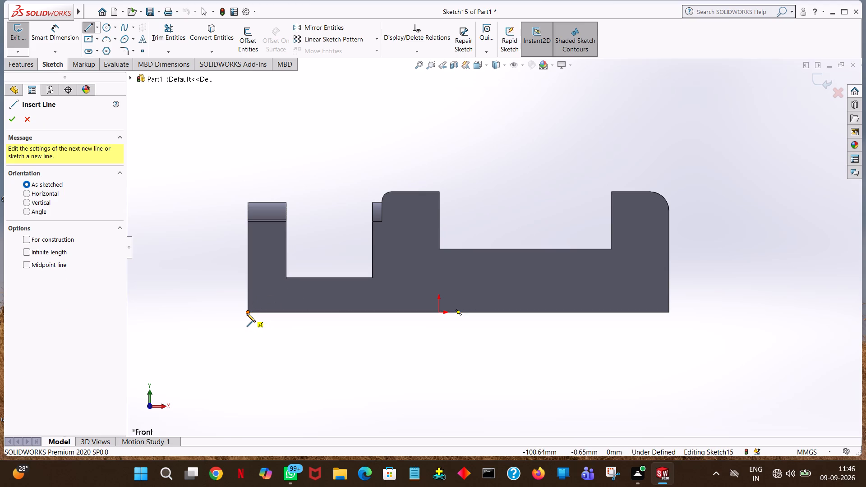
click(247, 313)
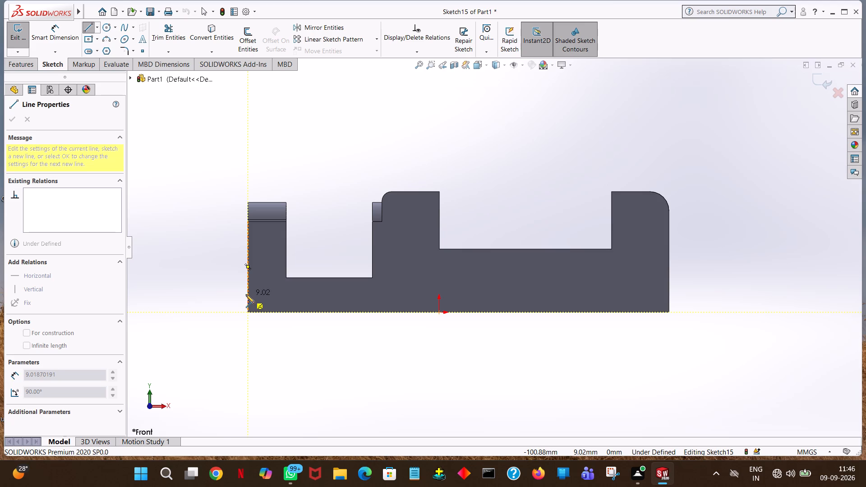
click(247, 334)
text(10)
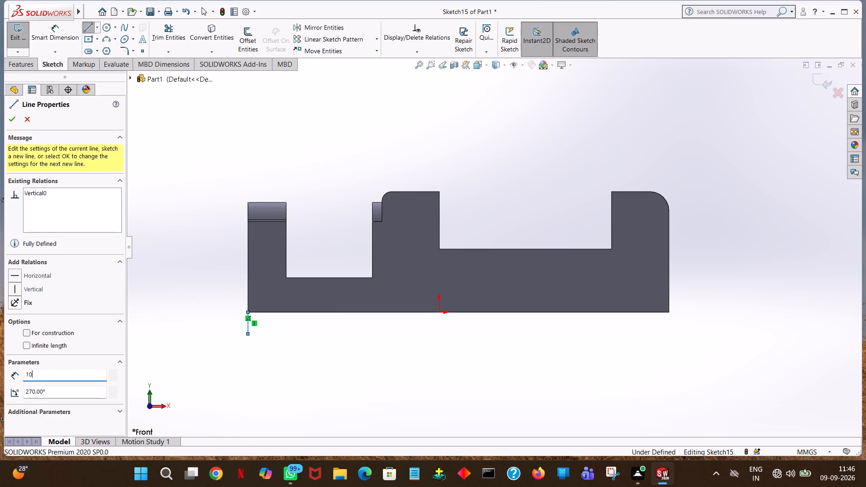
key(Return)
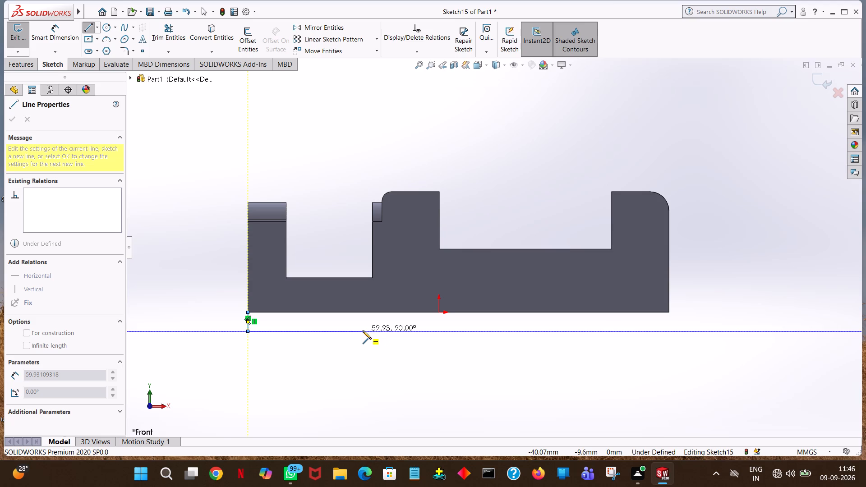
click(363, 331)
text(60)
key(Return)
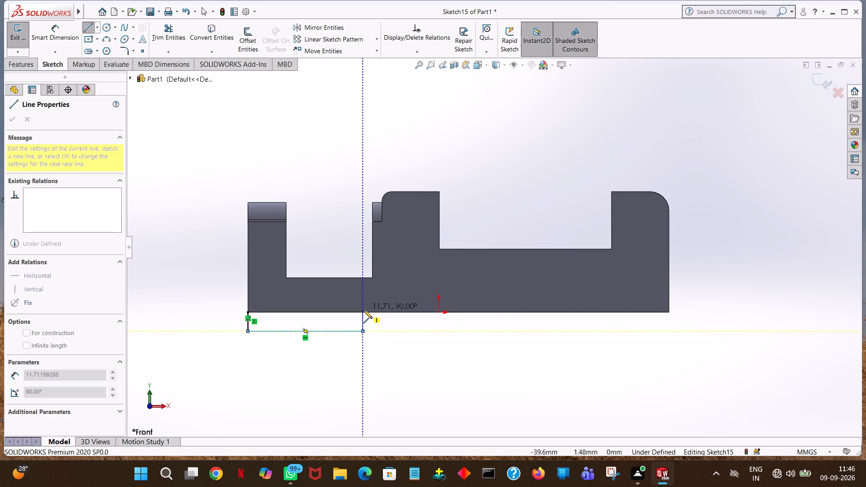
click(362, 313)
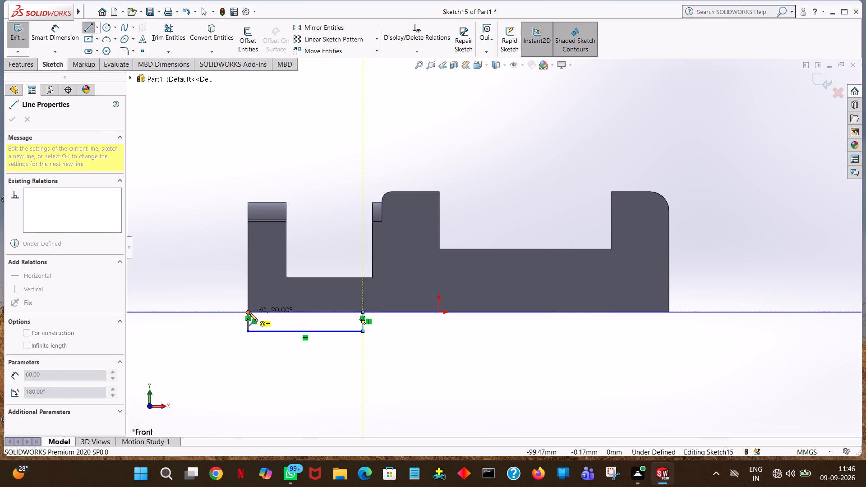
click(246, 312)
right_click(246, 312)
click(277, 321)
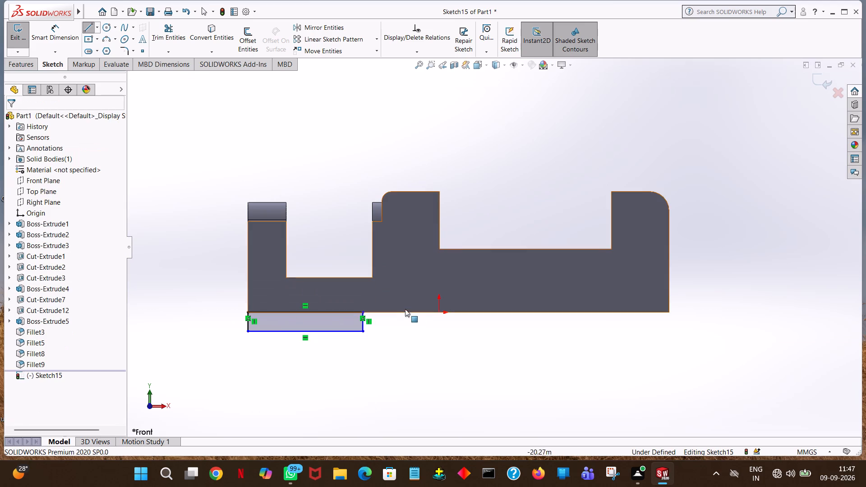
click(428, 349)
Extrude the rectangle 30 mm outward in +Z as a blind boss to form a flat tab beside the block's base.
middle_drag(381, 341, 415, 331)
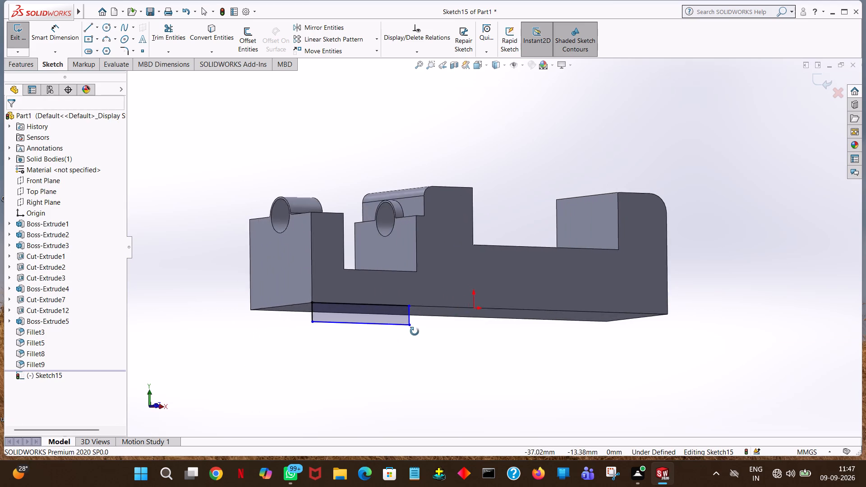
middle_drag(415, 331, 436, 345)
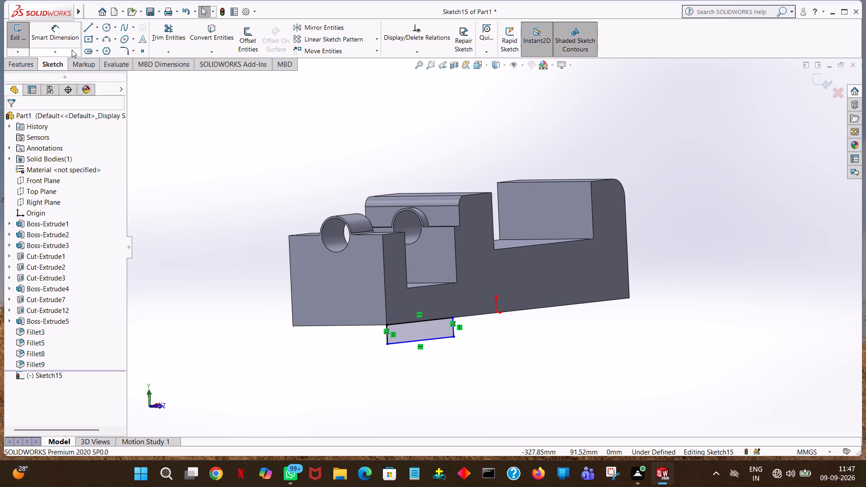
click(34, 67)
click(30, 48)
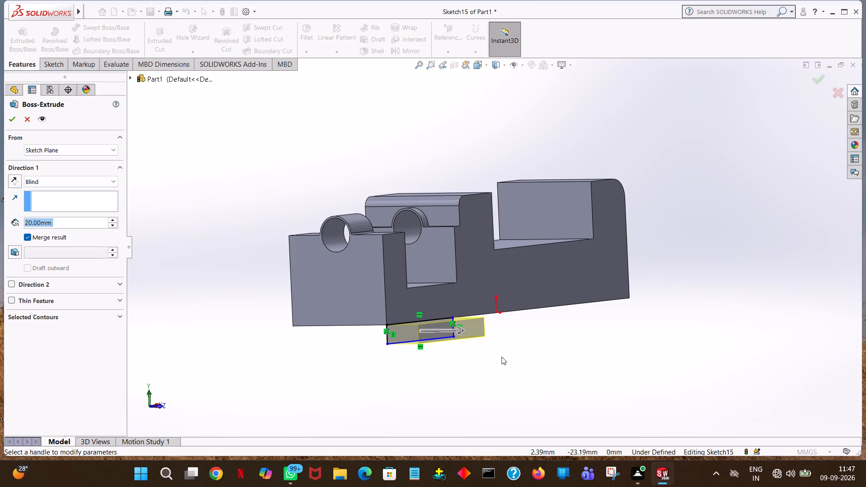
middle_drag(573, 359, 590, 428)
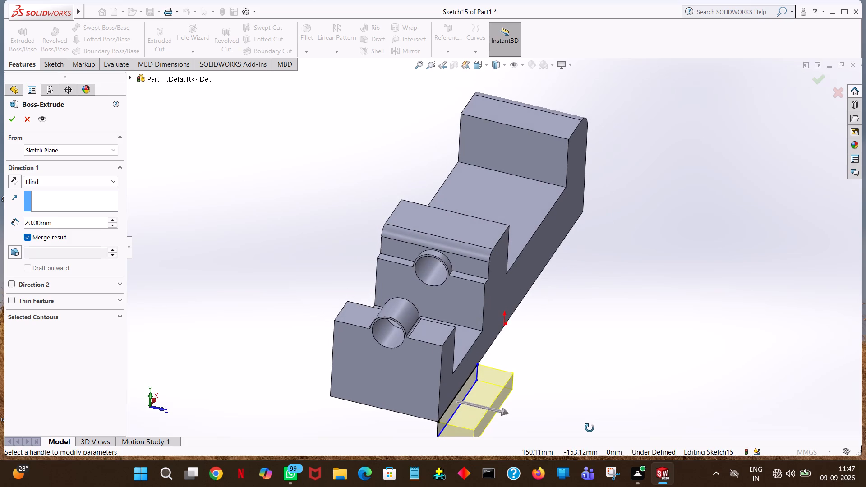
middle_drag(590, 428, 613, 406)
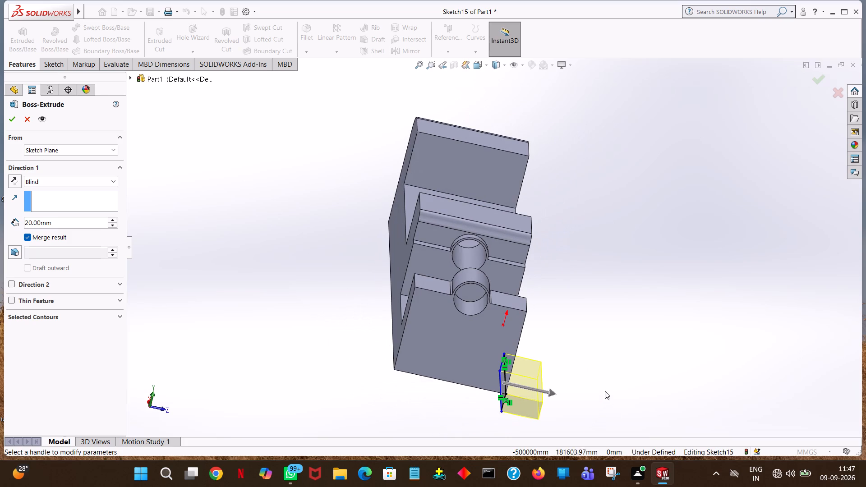
drag(554, 396, 582, 392)
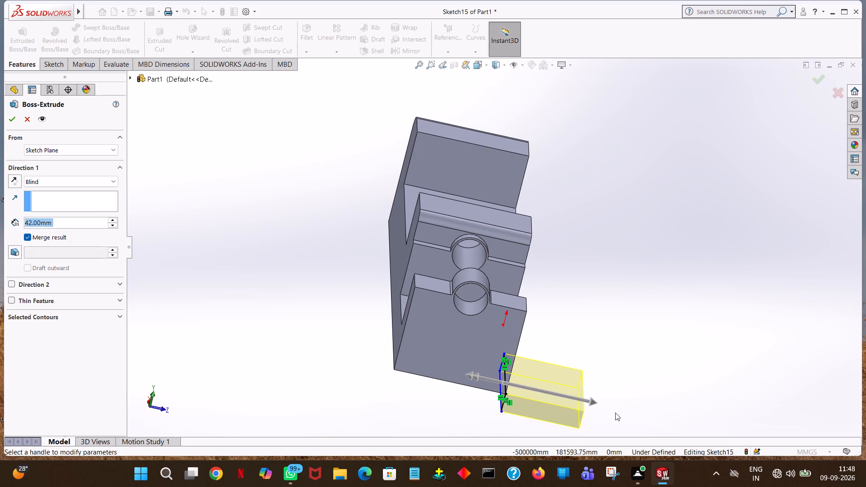
drag(591, 404, 552, 401)
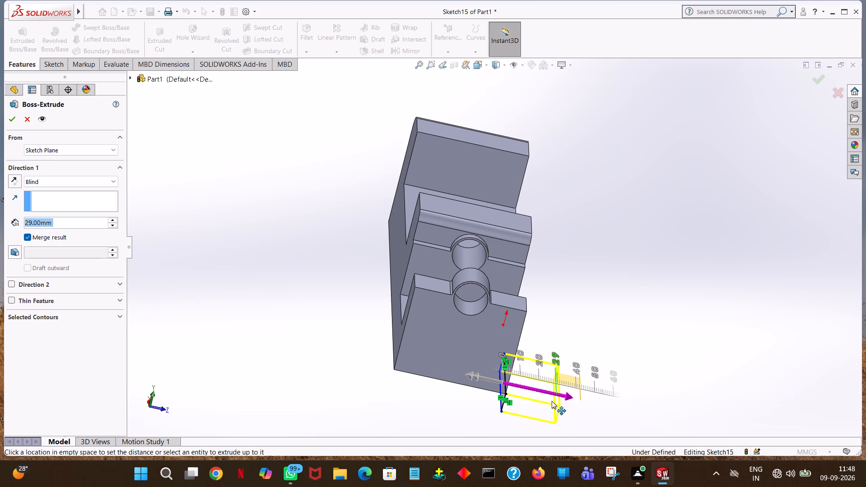
drag(552, 401, 534, 400)
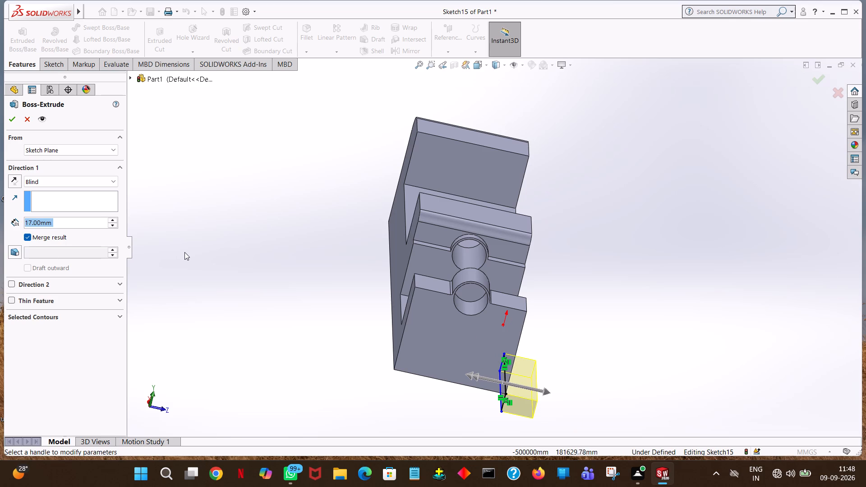
text(20)
key(Return)
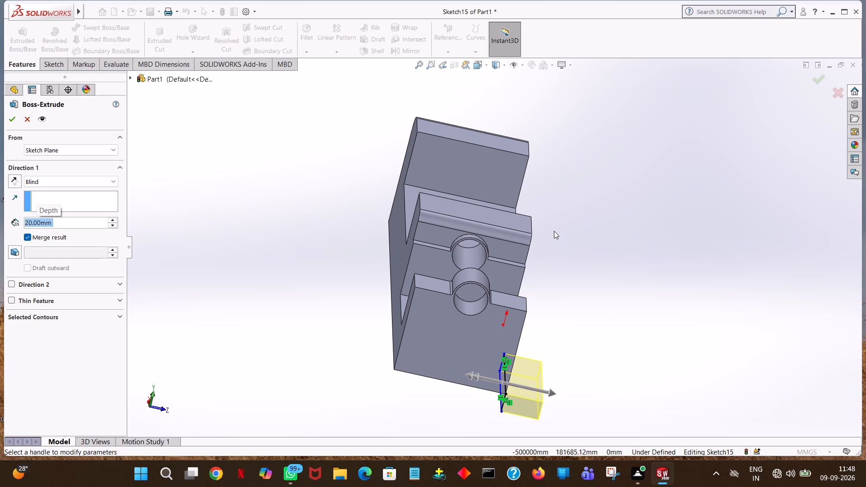
middle_drag(671, 263, 654, 262)
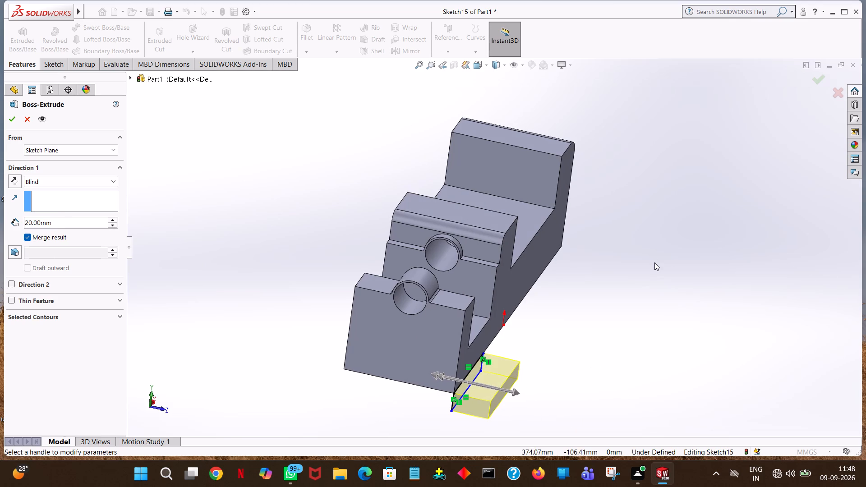
click(111, 217)
click(9, 122)
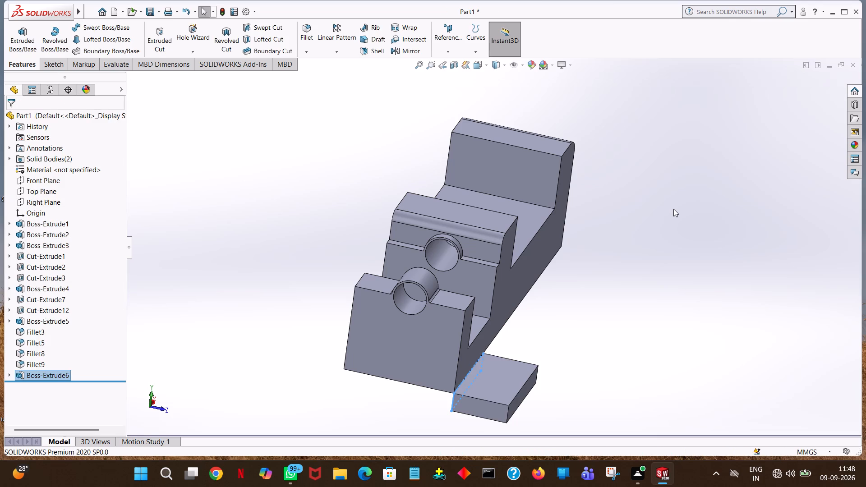
click(673, 210)
Start an extruded cut sketch on the tab's top face and draw a 5 mm radius circle at the face's centre.
middle_drag(673, 212, 653, 243)
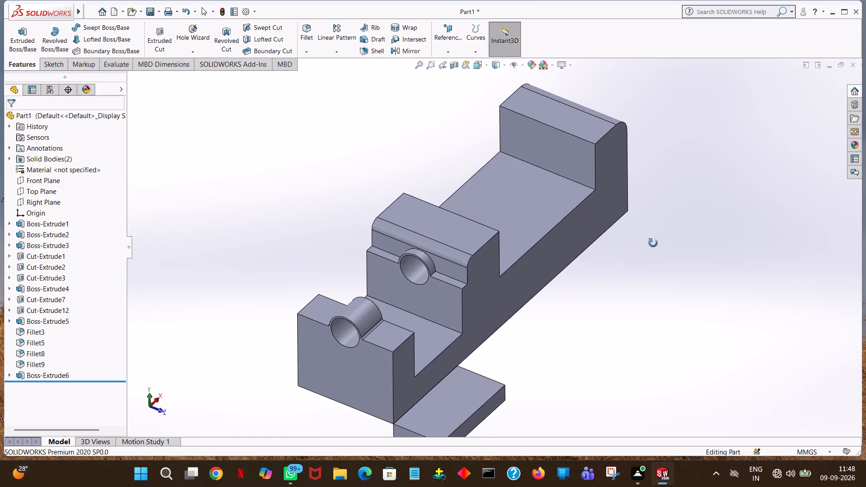
middle_drag(653, 243, 692, 236)
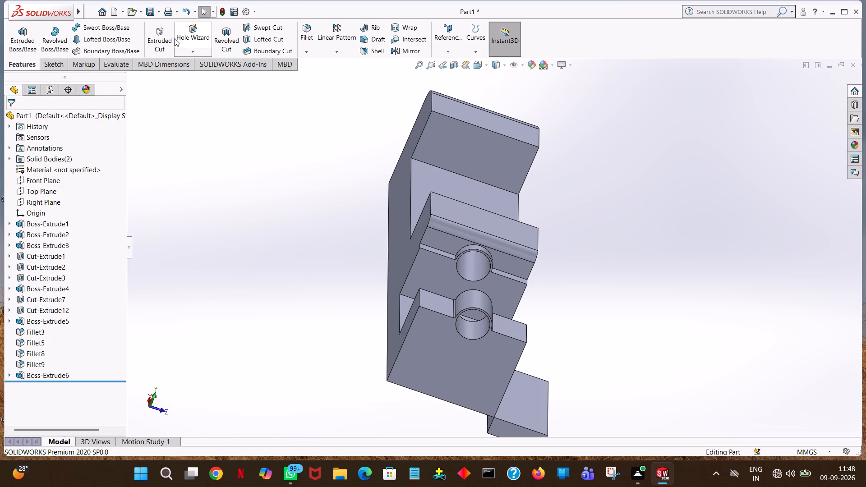
click(158, 41)
click(509, 402)
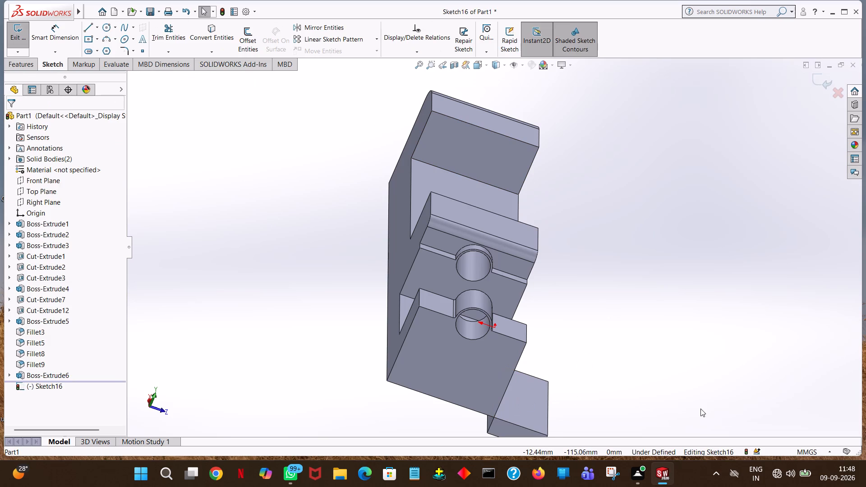
middle_drag(700, 409, 648, 372)
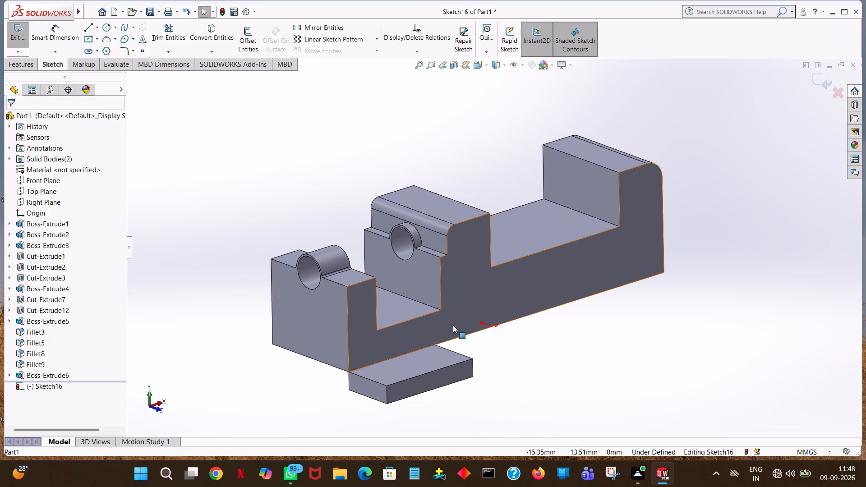
key(space)
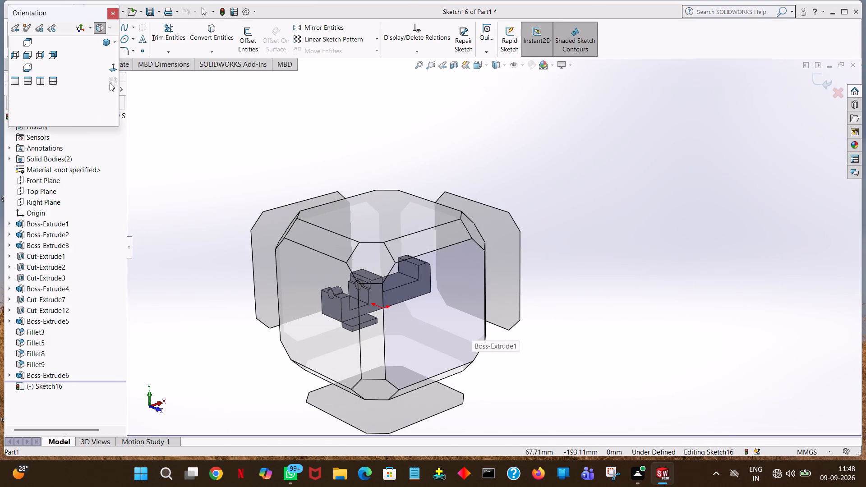
click(112, 68)
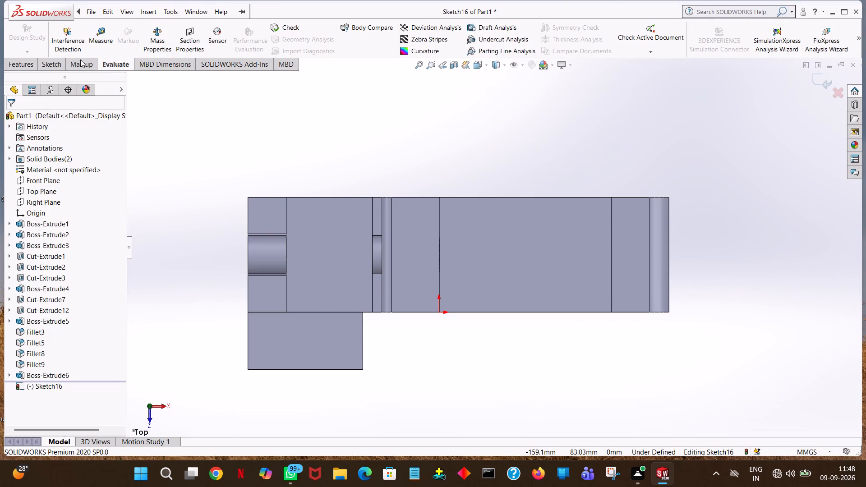
click(52, 66)
click(101, 24)
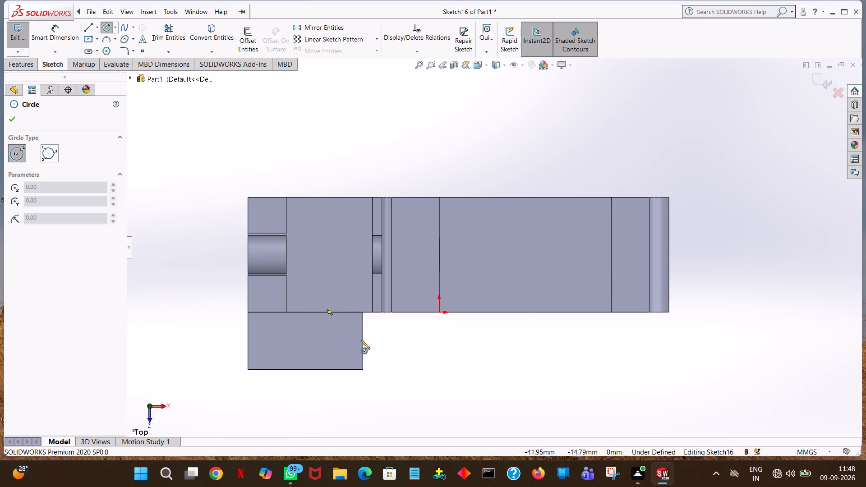
click(306, 342)
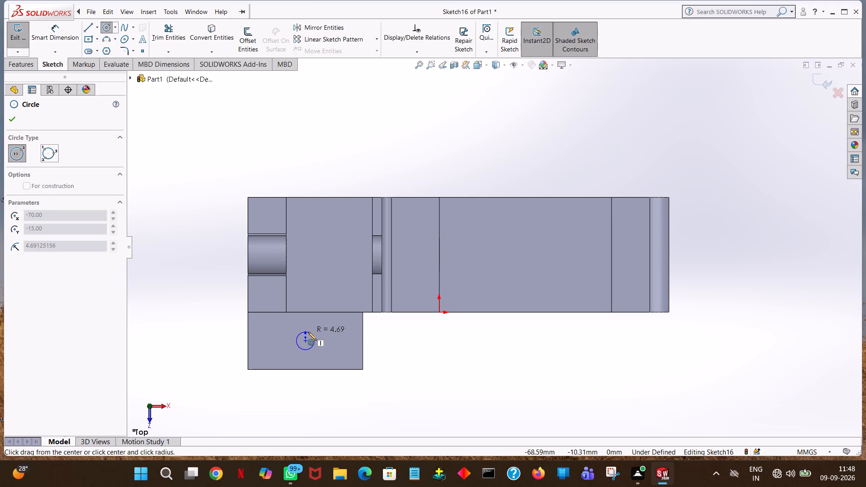
click(308, 331)
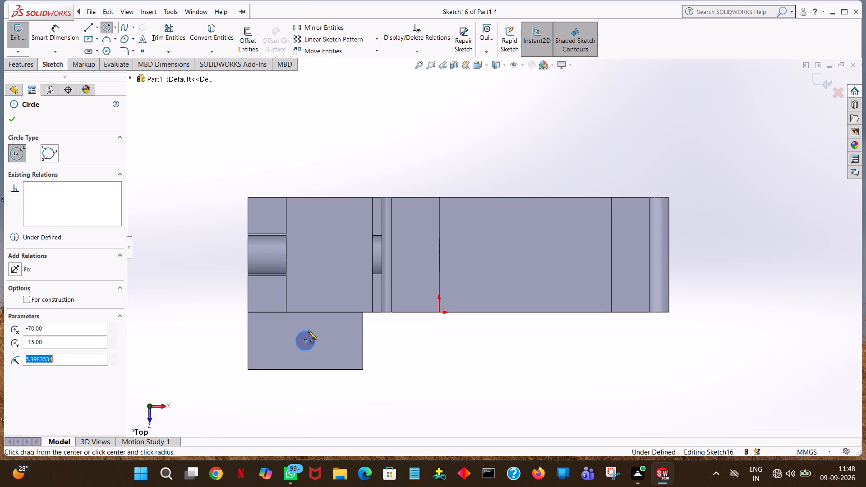
key(5)
key(Return)
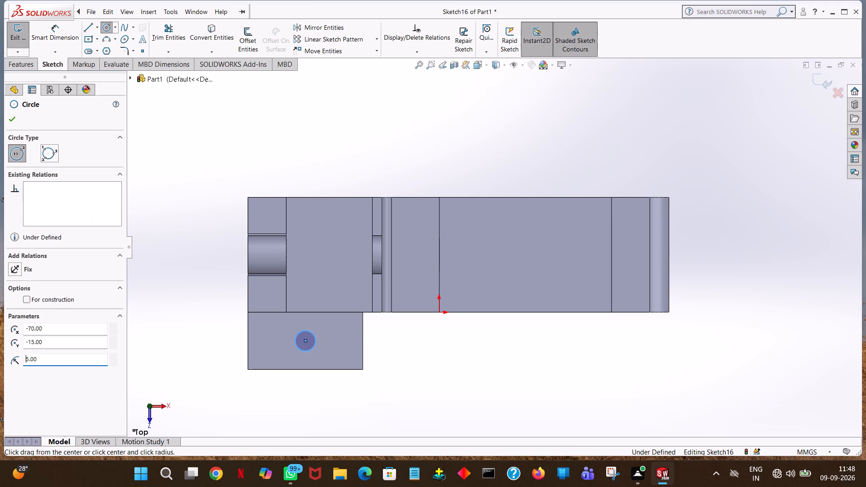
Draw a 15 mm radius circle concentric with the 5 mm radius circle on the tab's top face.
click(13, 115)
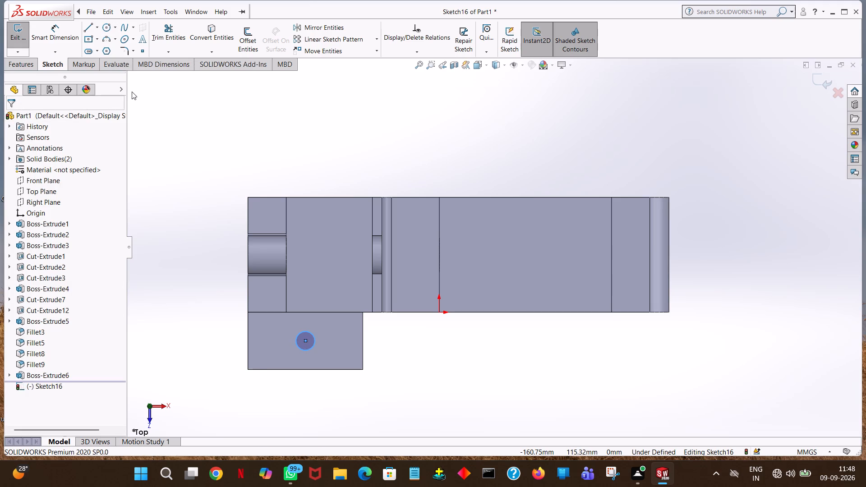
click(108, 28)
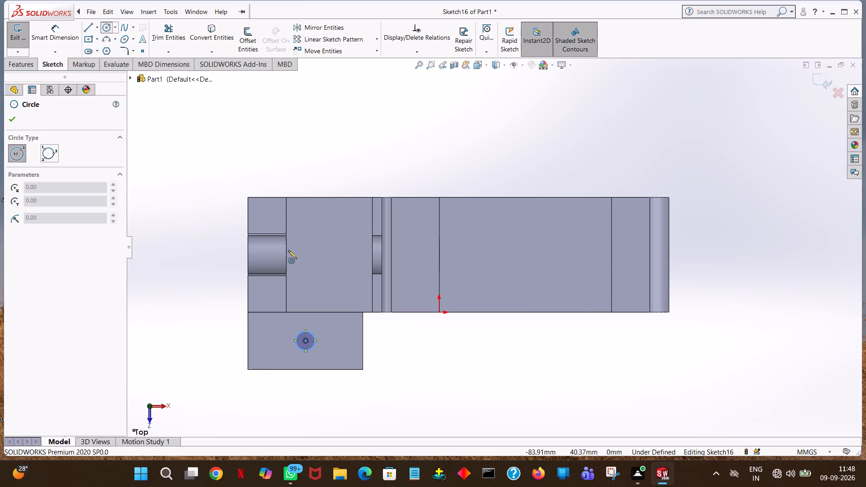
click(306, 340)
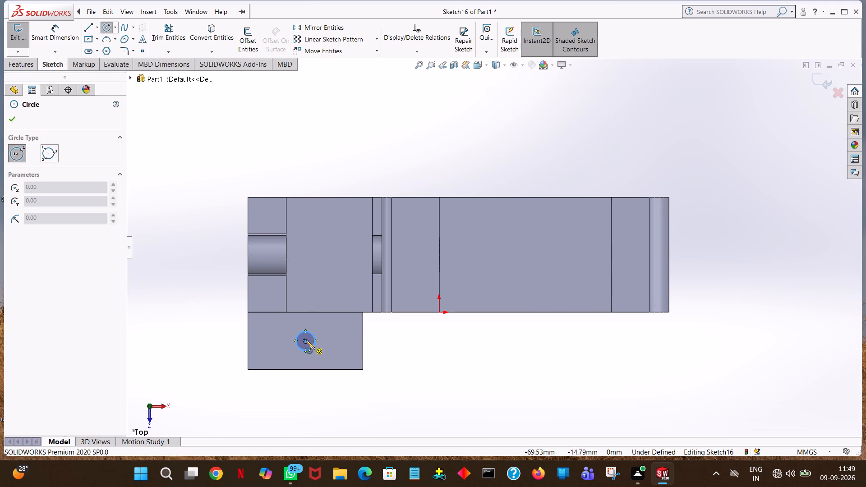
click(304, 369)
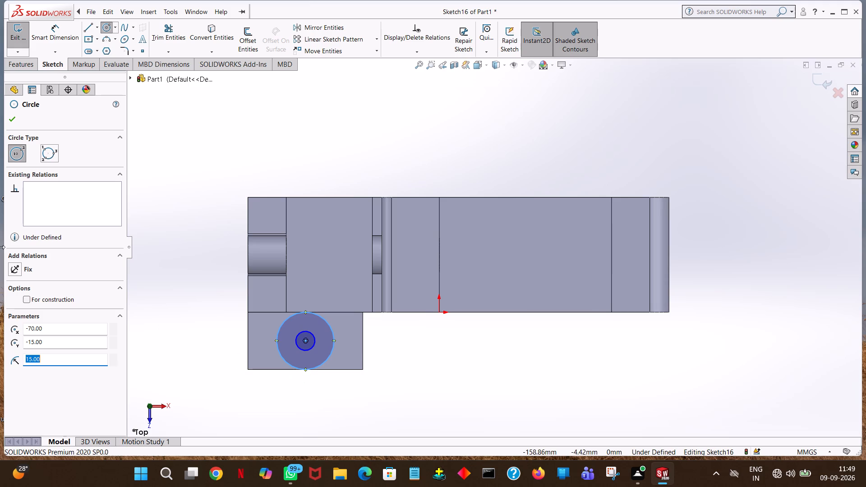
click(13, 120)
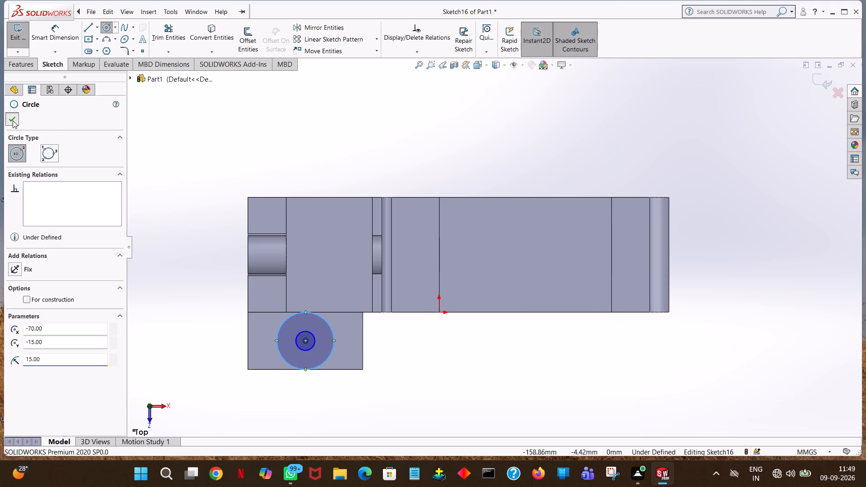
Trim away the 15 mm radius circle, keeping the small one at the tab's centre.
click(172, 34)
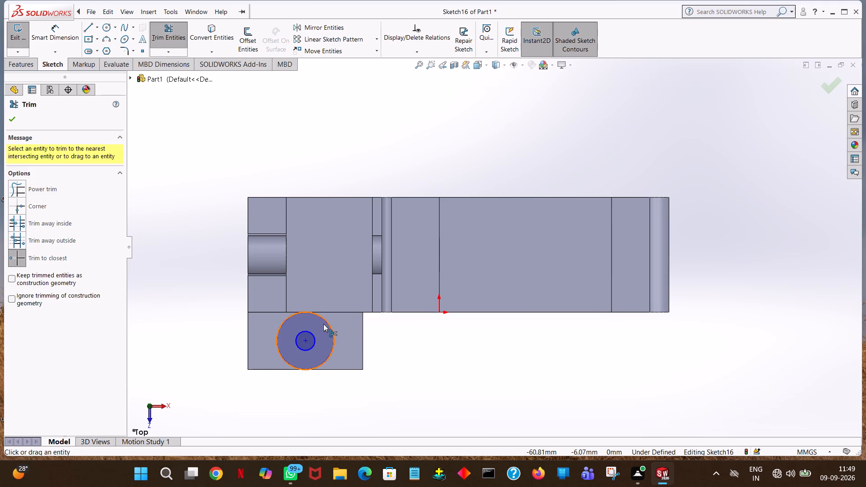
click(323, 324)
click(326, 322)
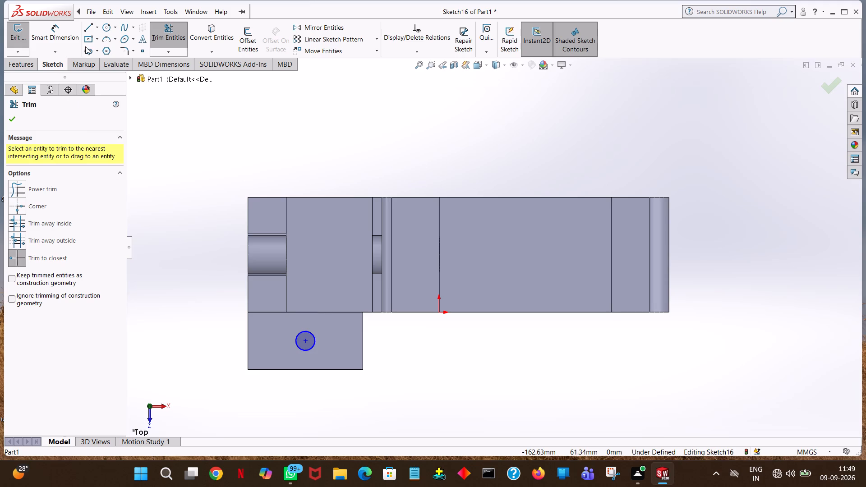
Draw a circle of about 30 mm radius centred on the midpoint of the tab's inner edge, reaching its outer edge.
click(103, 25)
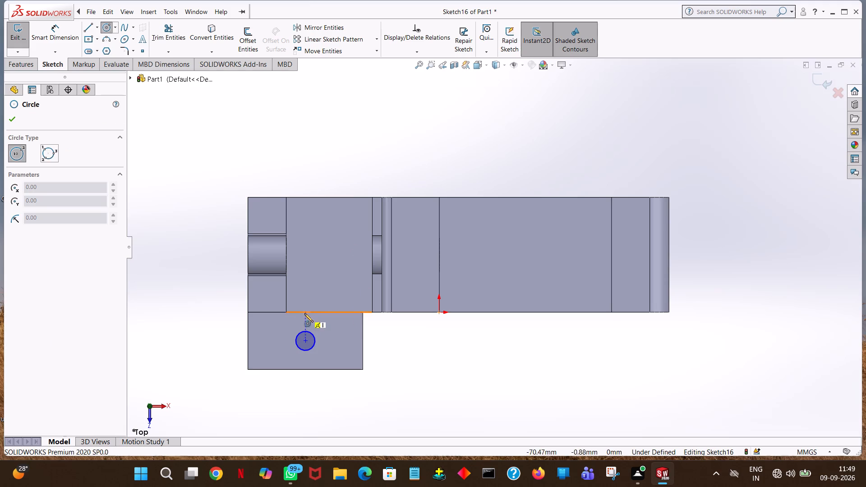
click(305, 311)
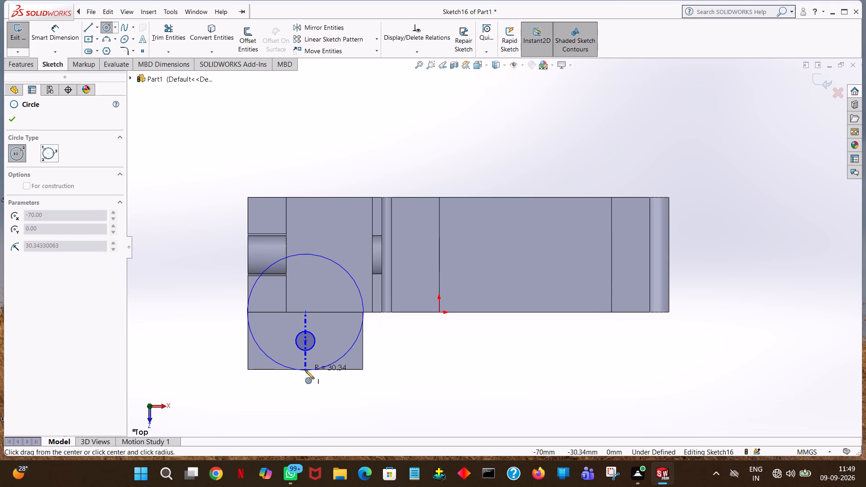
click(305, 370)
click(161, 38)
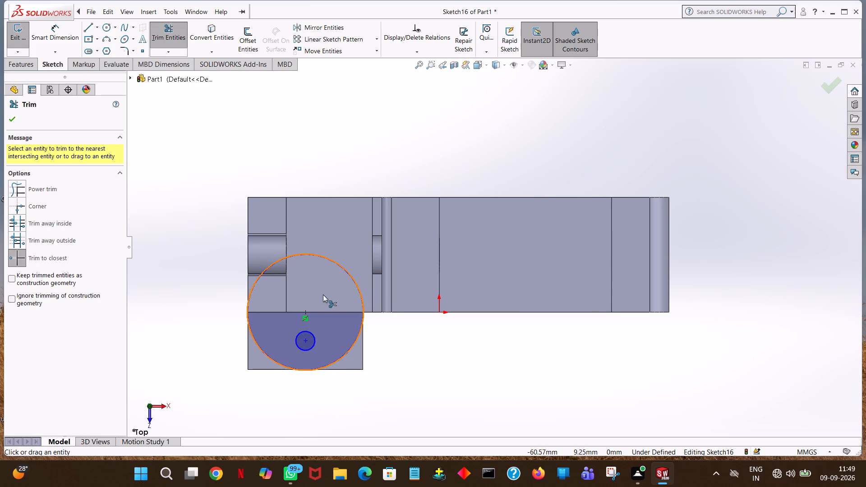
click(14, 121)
Draw a horizontal line about 60.3 mm long along the tab's inner edge, across the large circle's diameter.
click(91, 23)
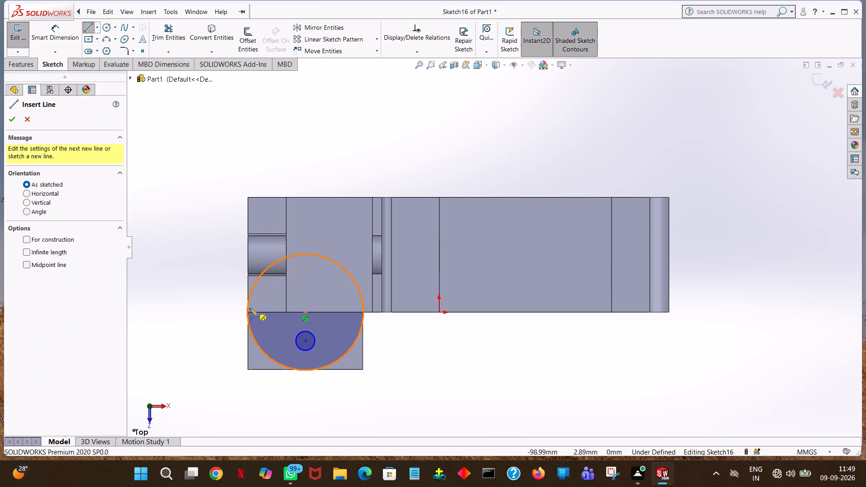
click(248, 313)
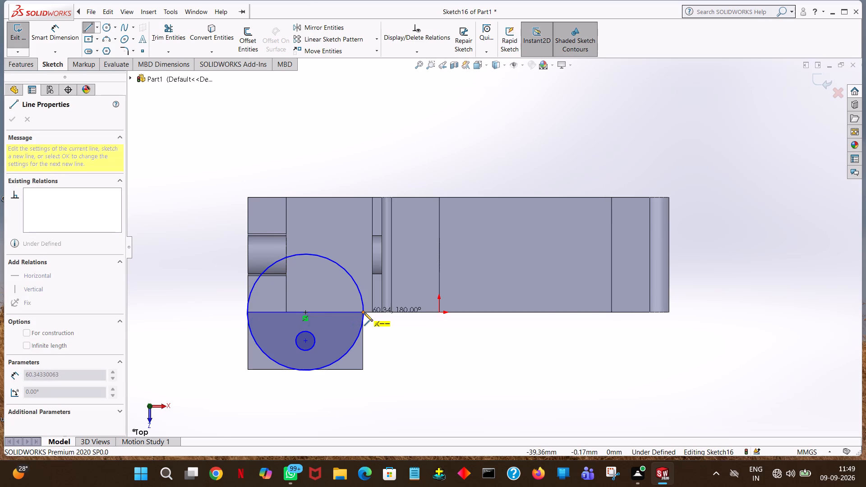
click(364, 312)
right_click(364, 312)
click(389, 319)
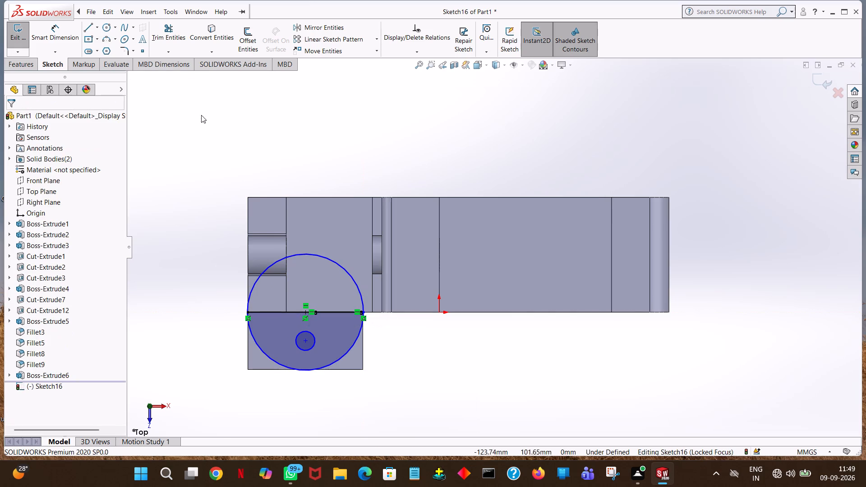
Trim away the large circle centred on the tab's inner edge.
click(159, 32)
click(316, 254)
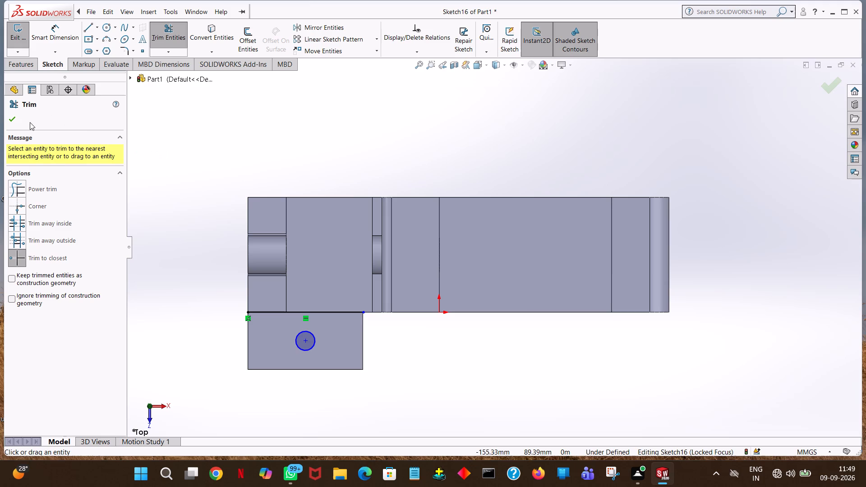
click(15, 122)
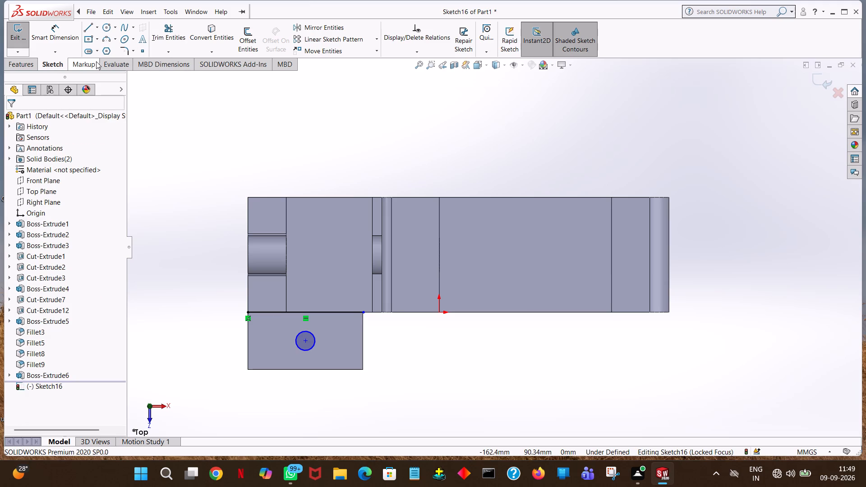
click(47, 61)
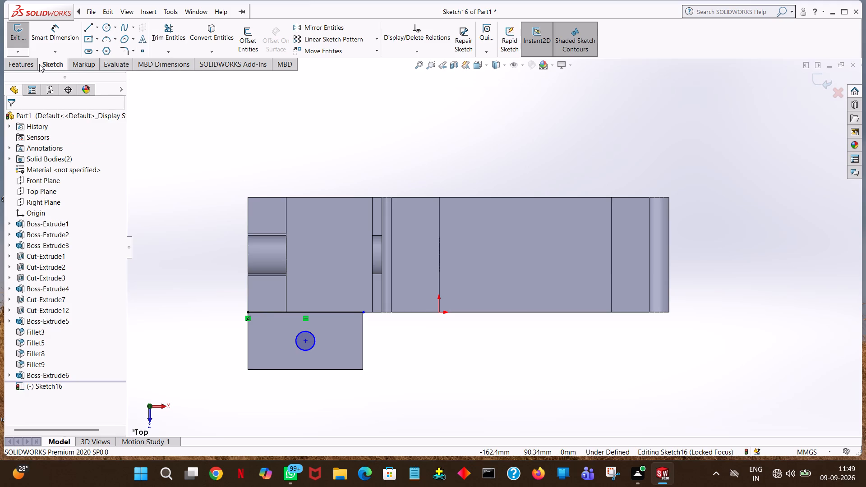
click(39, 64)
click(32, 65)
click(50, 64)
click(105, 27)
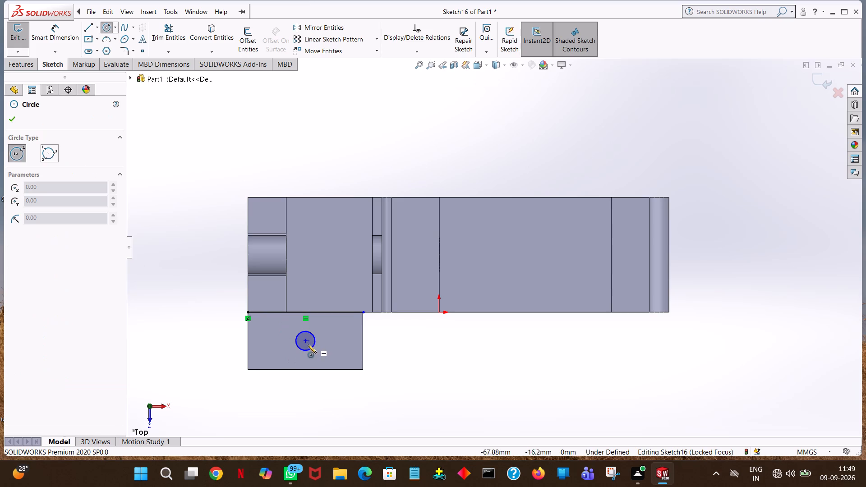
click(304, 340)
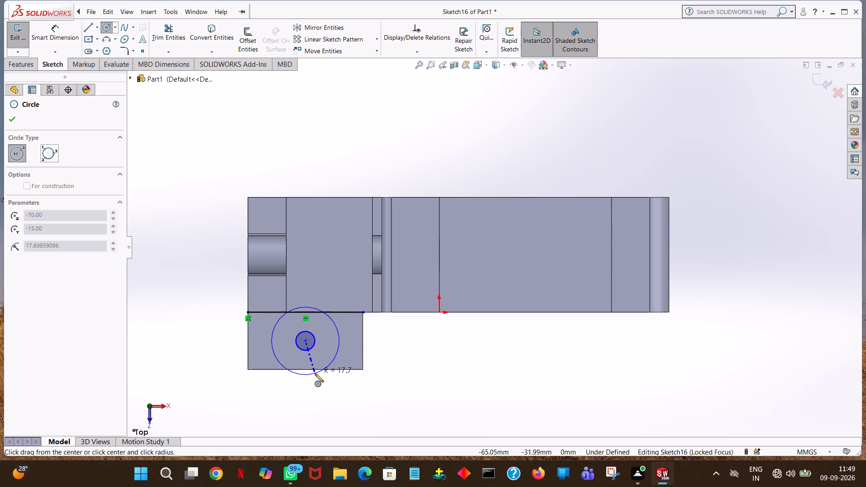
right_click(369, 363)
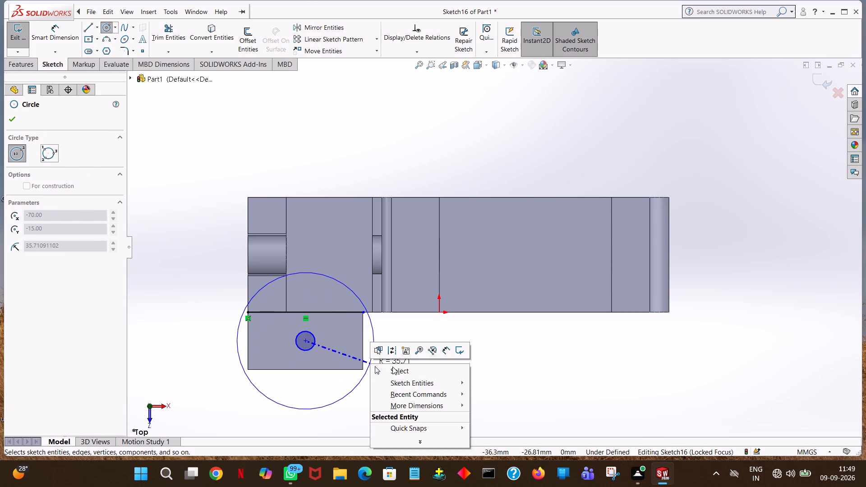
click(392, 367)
Draw a large circle centred at the middle of the tab's inner edge, with its radius reaching the outer edge.
click(107, 31)
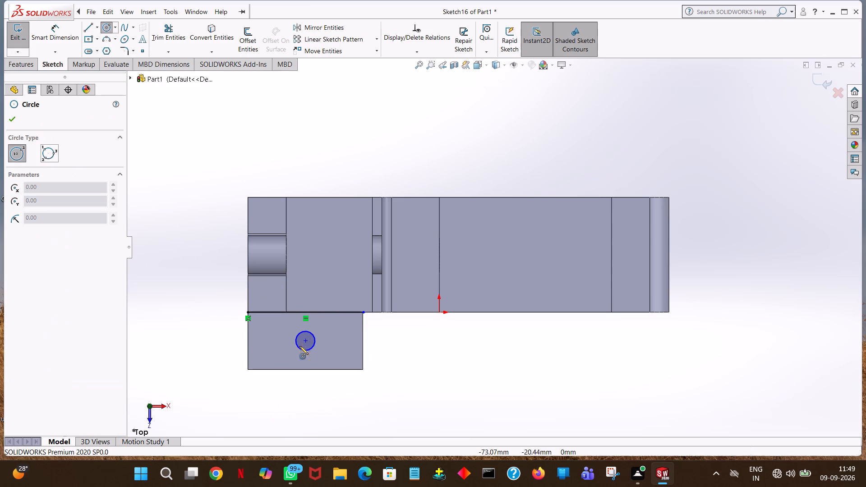
click(304, 312)
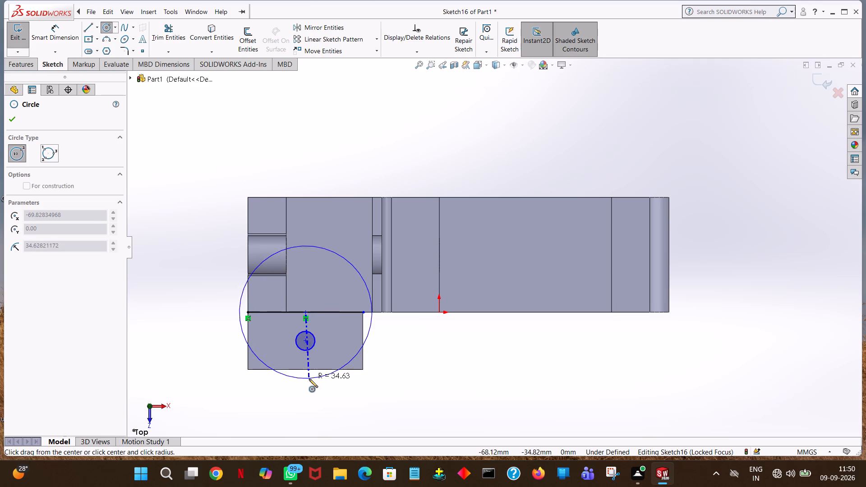
click(305, 370)
right_click(305, 370)
click(329, 378)
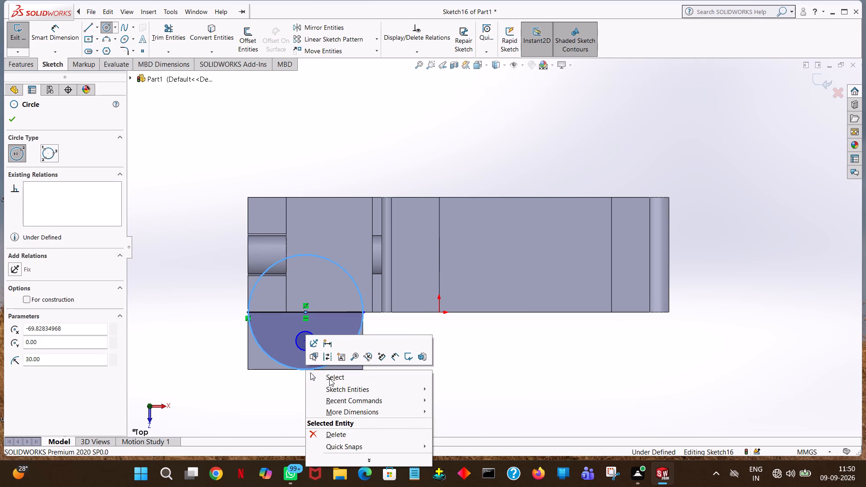
Draw a horizontal line along the tab's inner edge across the new large circle, starting from the sleeve-end corner.
click(83, 26)
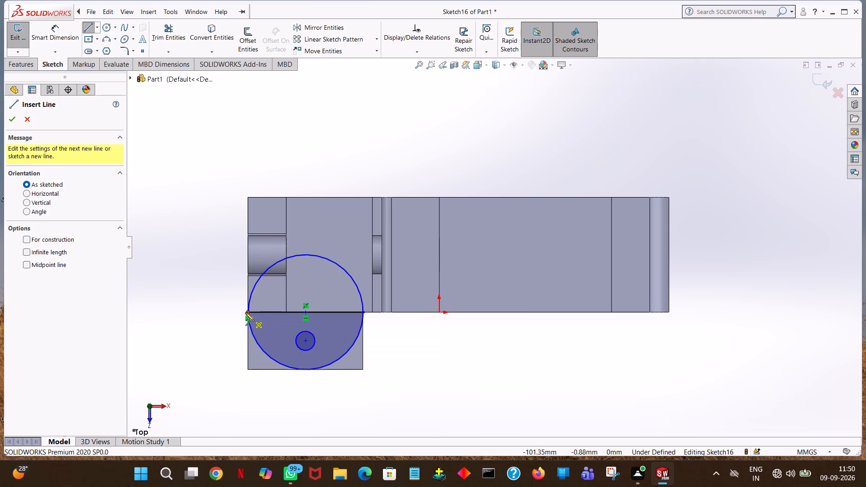
click(248, 312)
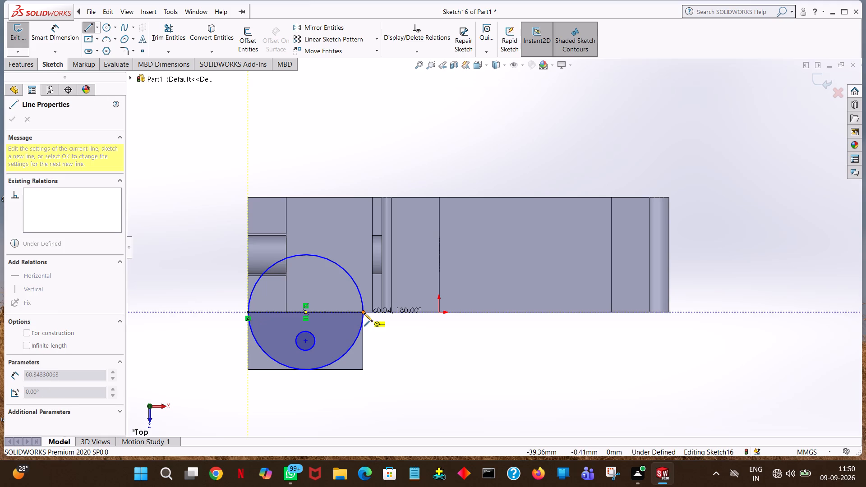
click(367, 312)
right_click(367, 312)
click(396, 314)
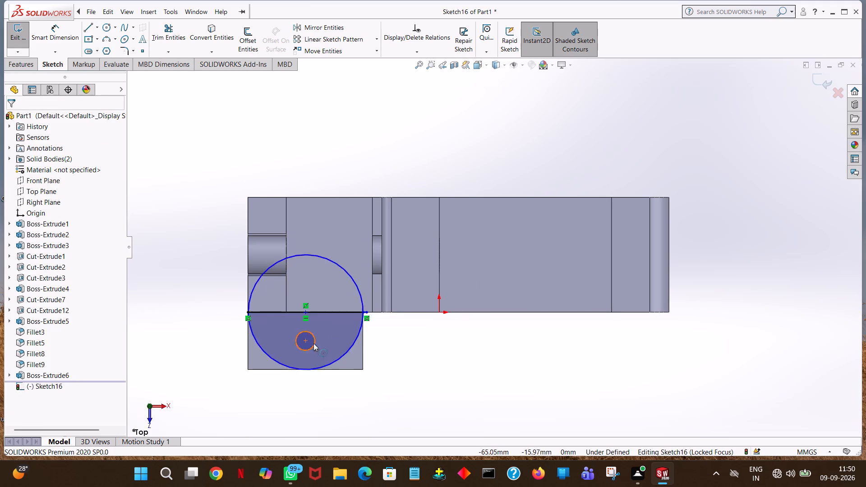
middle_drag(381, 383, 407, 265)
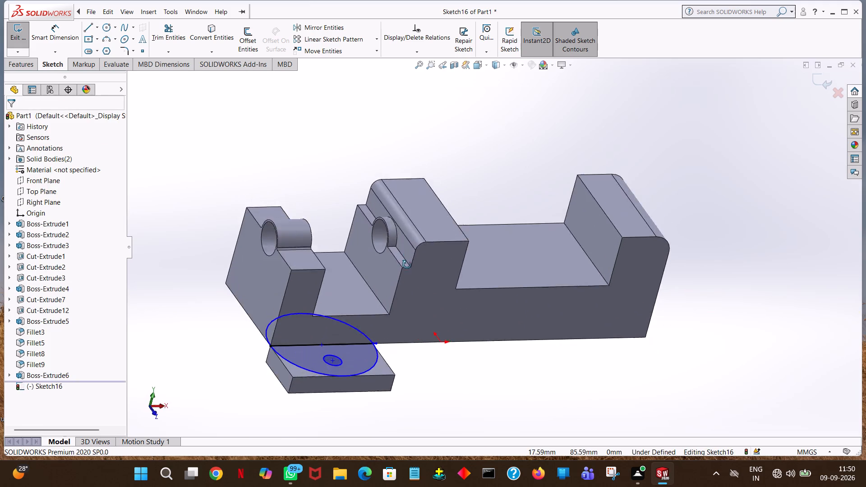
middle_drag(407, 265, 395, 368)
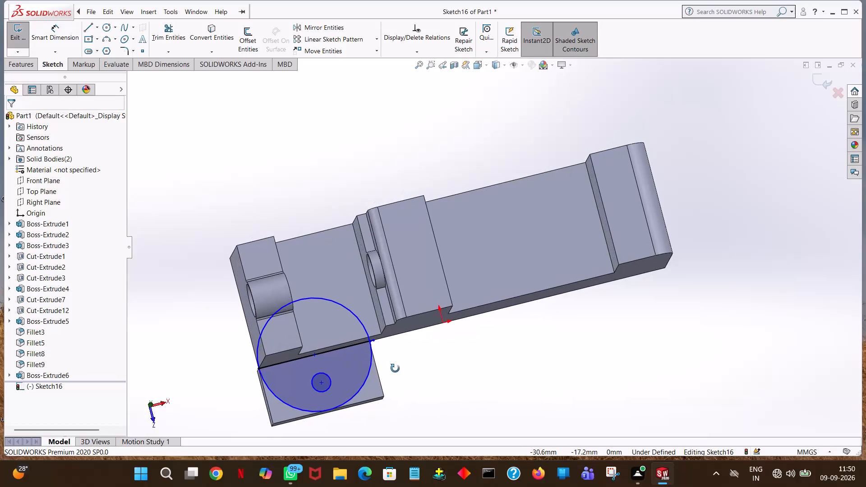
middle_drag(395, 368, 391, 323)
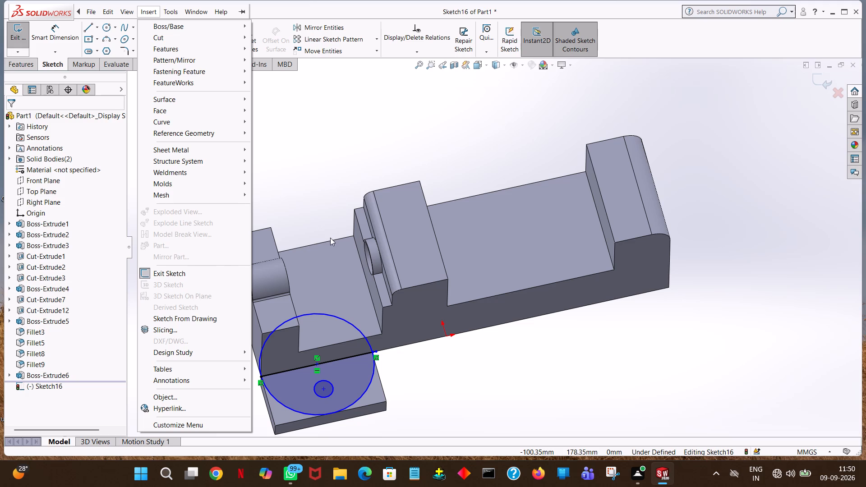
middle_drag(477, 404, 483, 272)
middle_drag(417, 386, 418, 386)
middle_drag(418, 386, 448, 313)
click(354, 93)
Draw connected lines about 30, 60 and 30 mm long around the tab's remaining three edges, closing the rectangular outline.
click(85, 28)
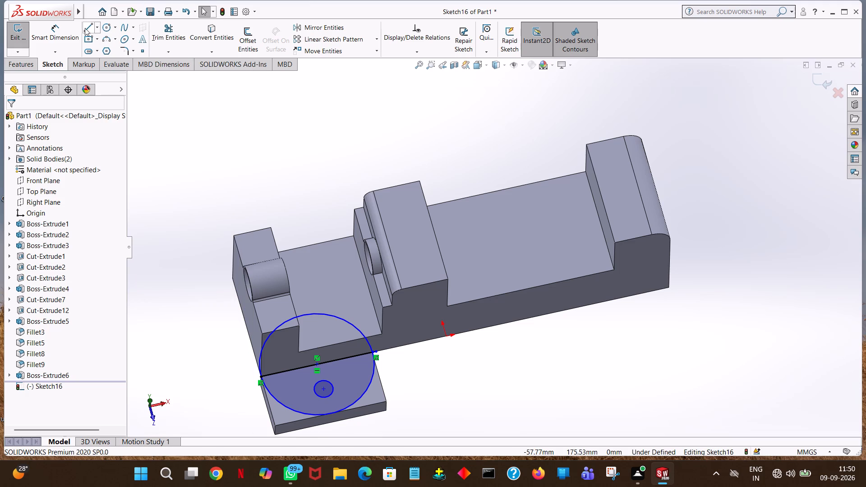
click(372, 350)
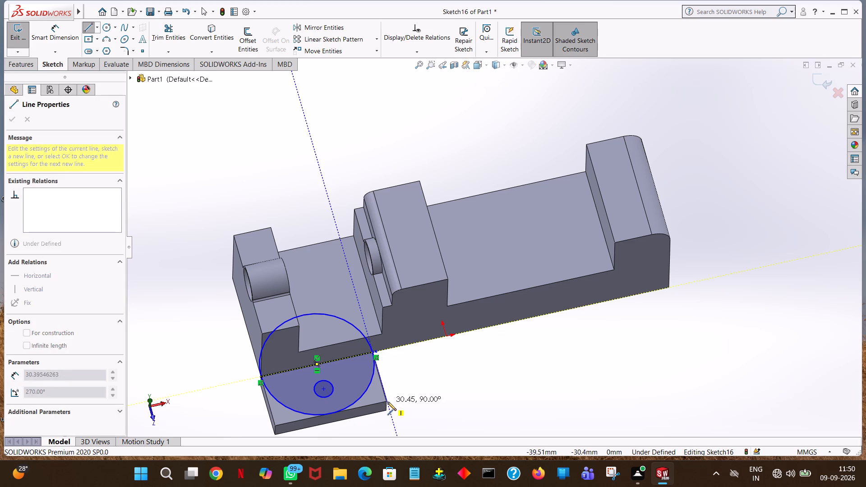
click(385, 401)
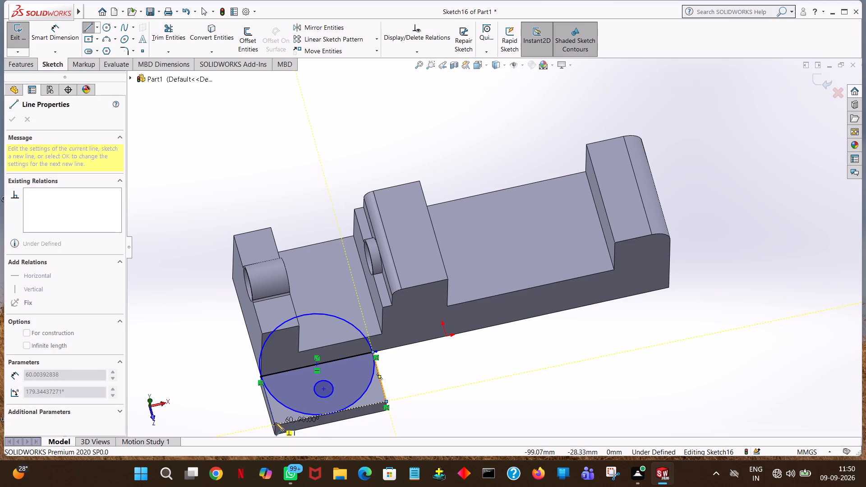
click(276, 425)
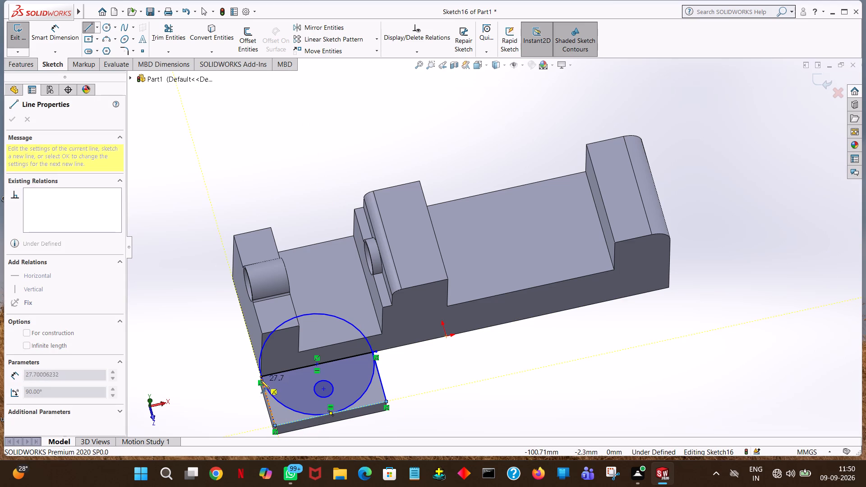
click(260, 375)
right_click(260, 375)
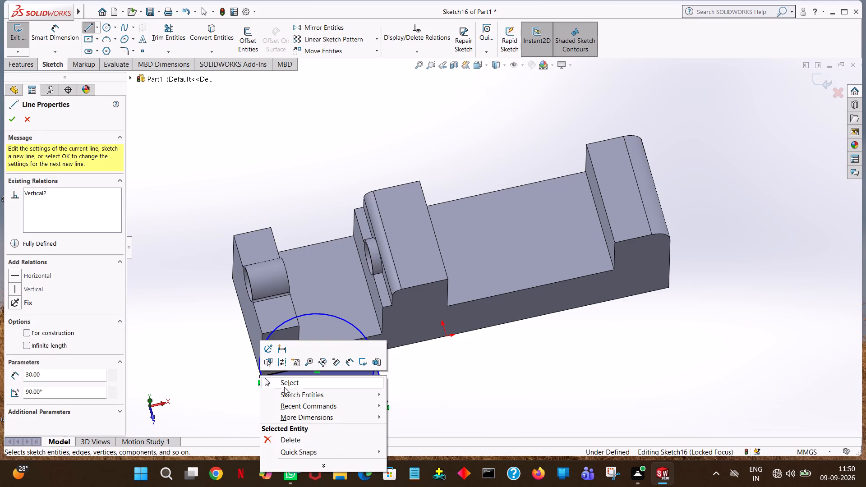
click(285, 388)
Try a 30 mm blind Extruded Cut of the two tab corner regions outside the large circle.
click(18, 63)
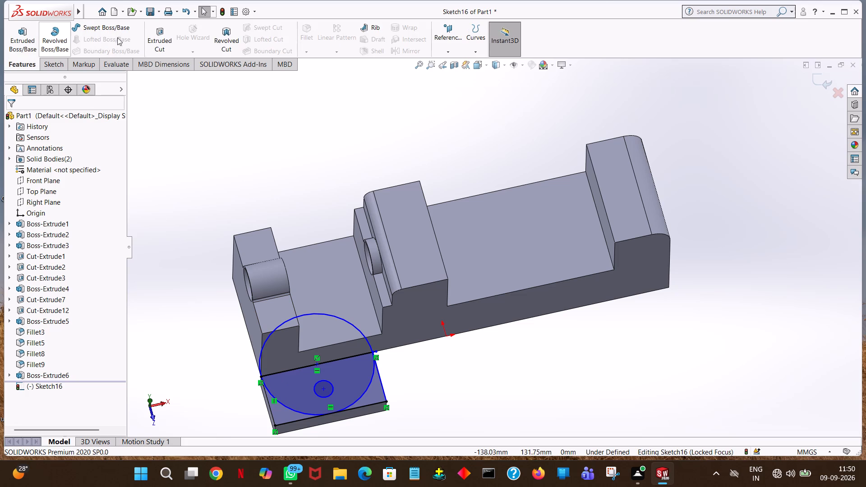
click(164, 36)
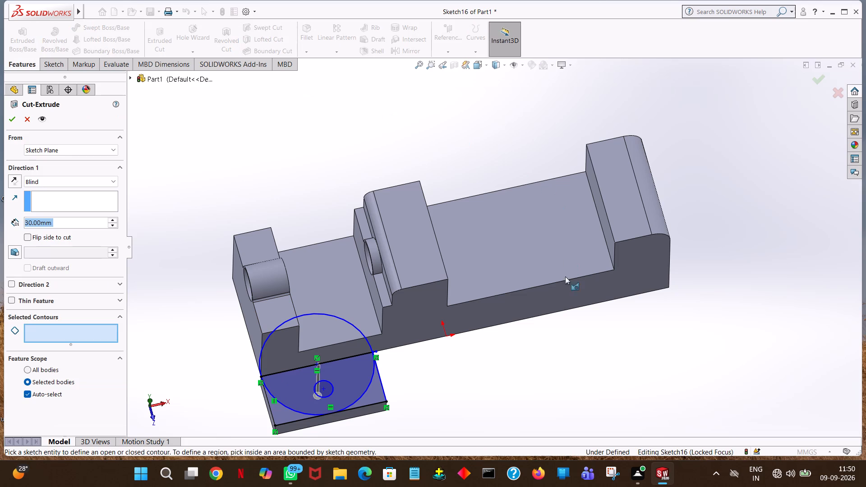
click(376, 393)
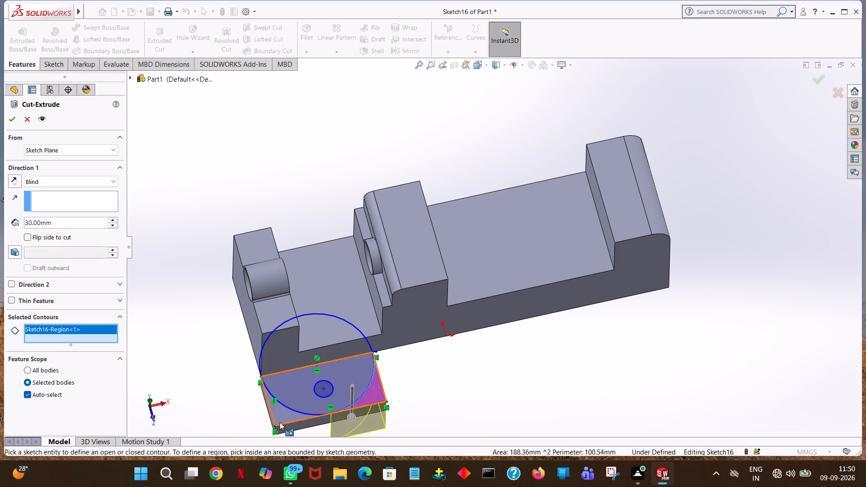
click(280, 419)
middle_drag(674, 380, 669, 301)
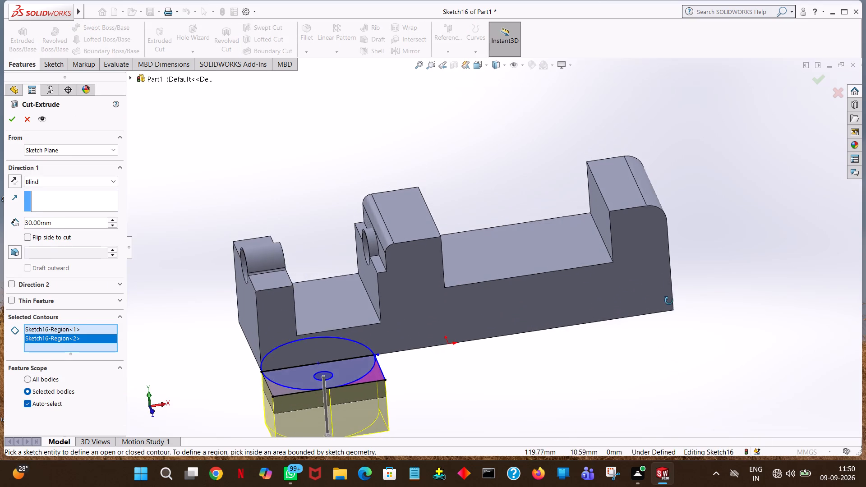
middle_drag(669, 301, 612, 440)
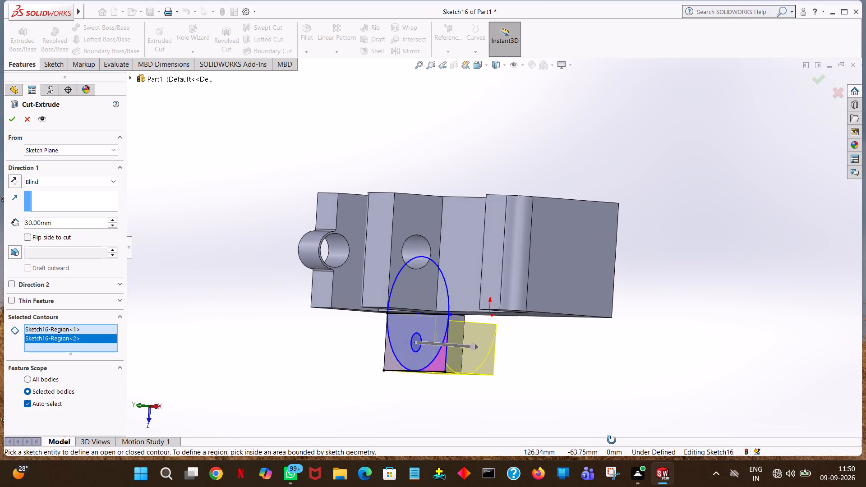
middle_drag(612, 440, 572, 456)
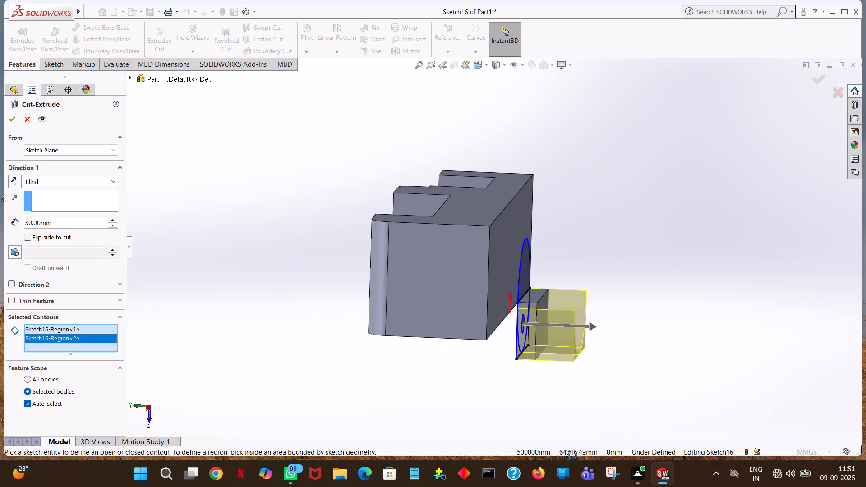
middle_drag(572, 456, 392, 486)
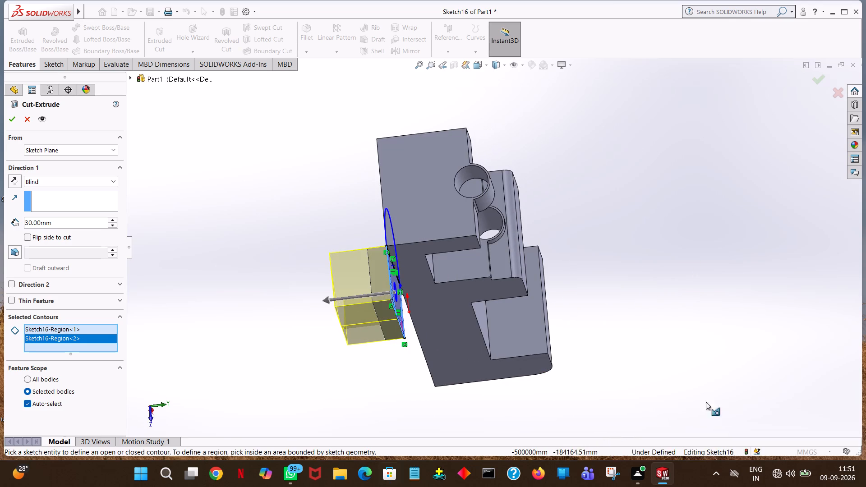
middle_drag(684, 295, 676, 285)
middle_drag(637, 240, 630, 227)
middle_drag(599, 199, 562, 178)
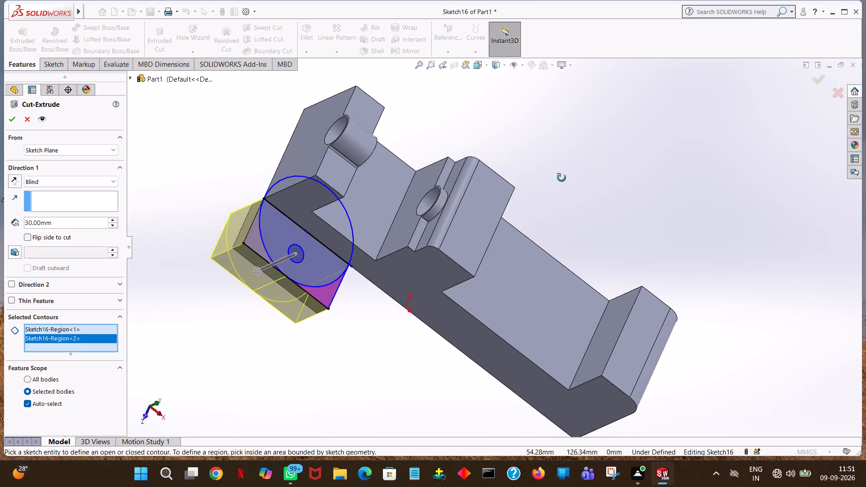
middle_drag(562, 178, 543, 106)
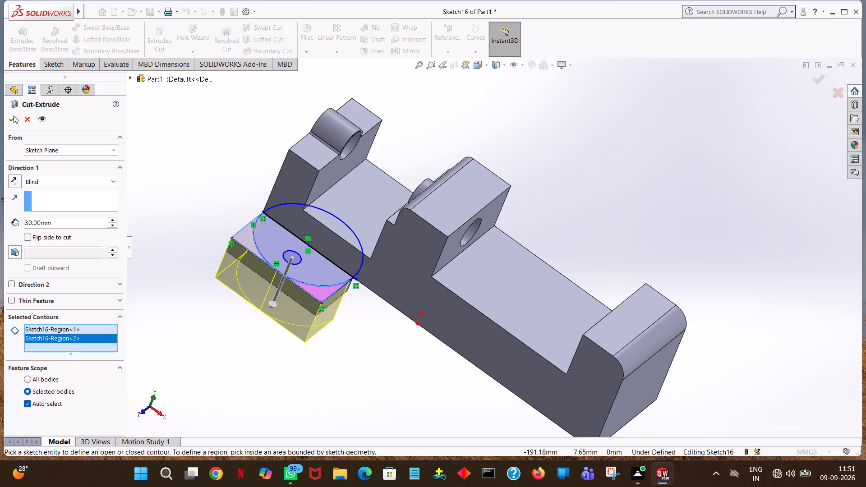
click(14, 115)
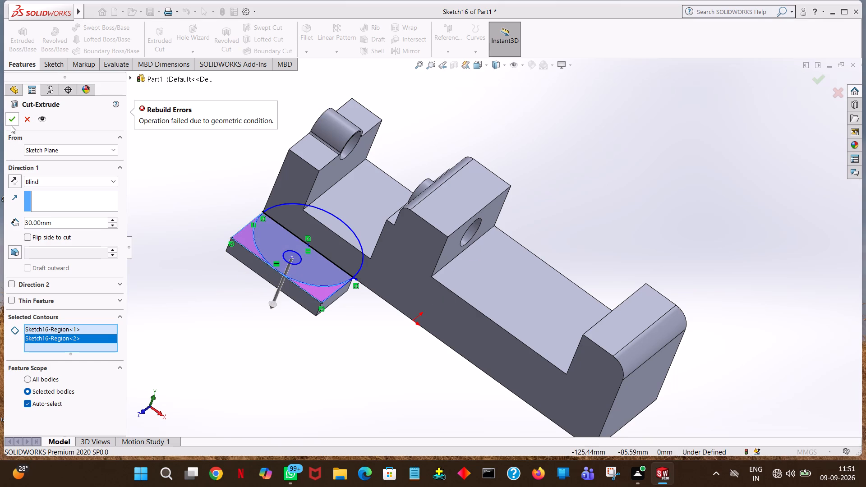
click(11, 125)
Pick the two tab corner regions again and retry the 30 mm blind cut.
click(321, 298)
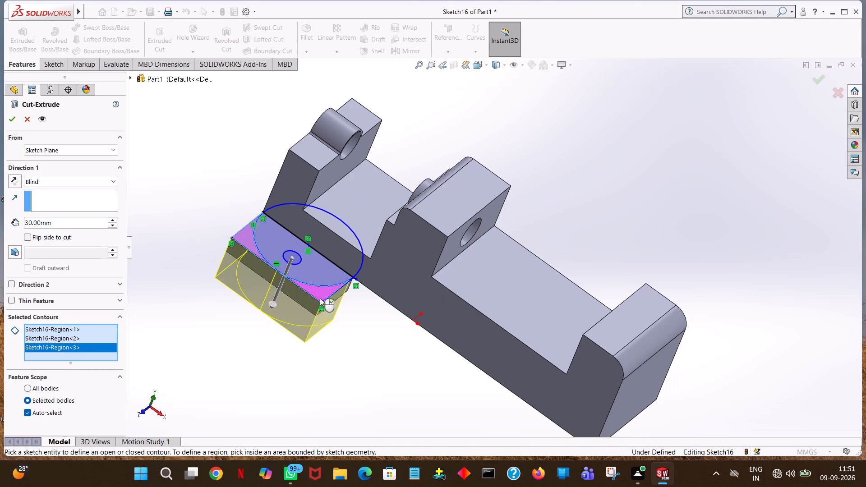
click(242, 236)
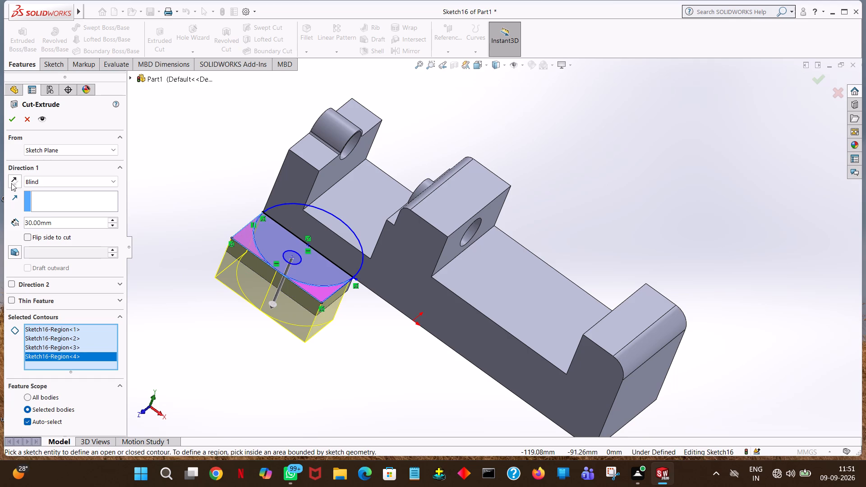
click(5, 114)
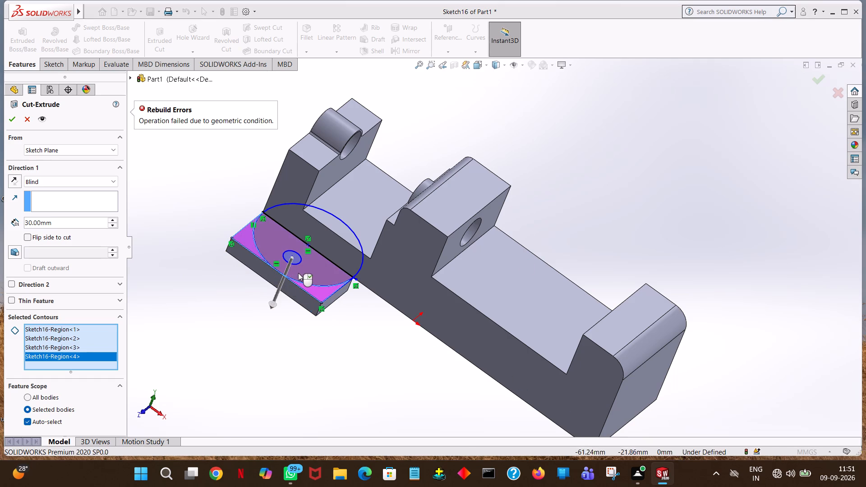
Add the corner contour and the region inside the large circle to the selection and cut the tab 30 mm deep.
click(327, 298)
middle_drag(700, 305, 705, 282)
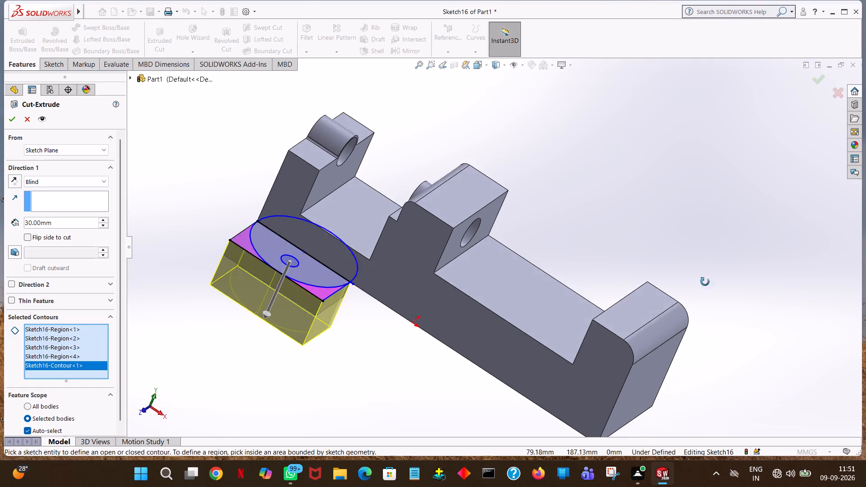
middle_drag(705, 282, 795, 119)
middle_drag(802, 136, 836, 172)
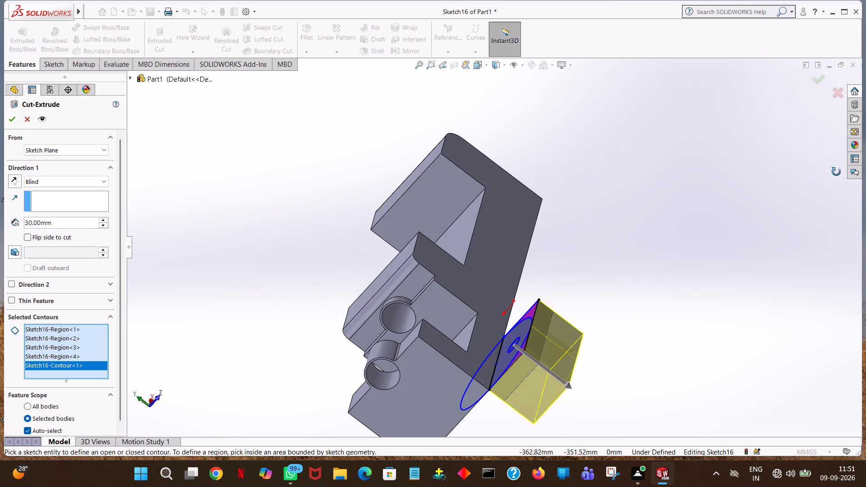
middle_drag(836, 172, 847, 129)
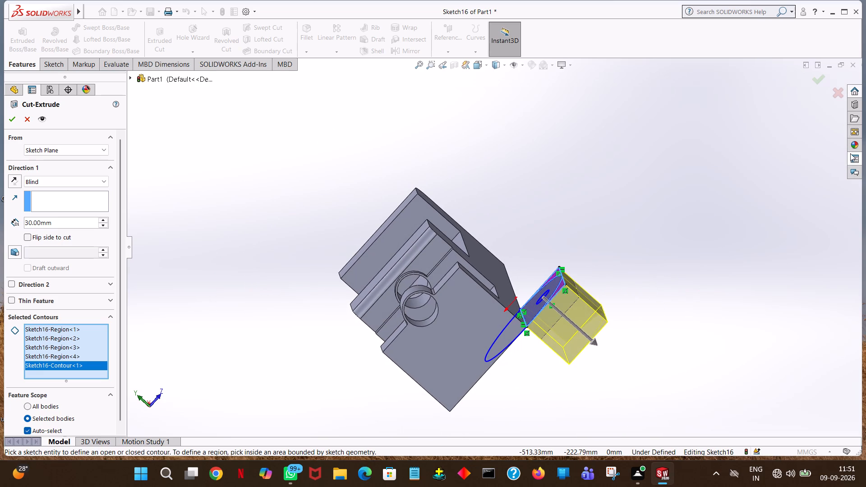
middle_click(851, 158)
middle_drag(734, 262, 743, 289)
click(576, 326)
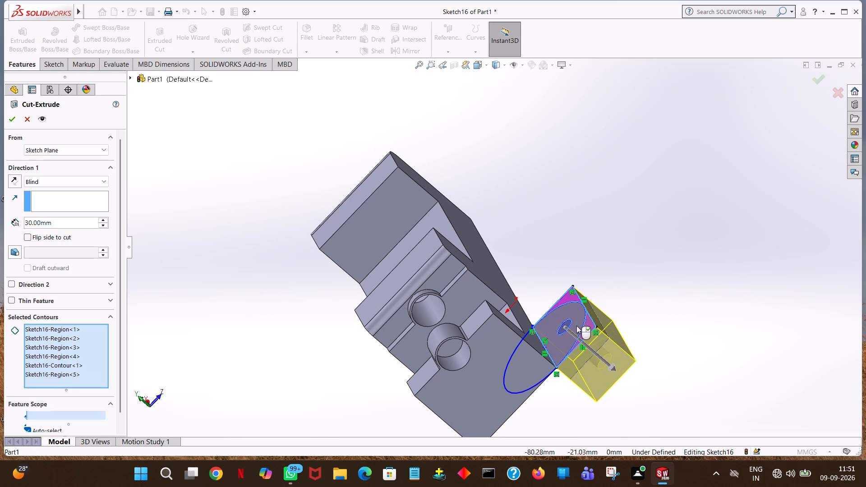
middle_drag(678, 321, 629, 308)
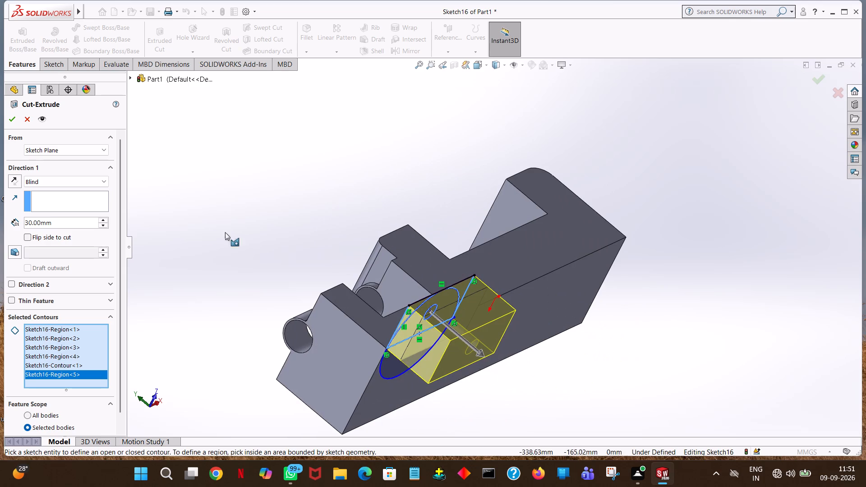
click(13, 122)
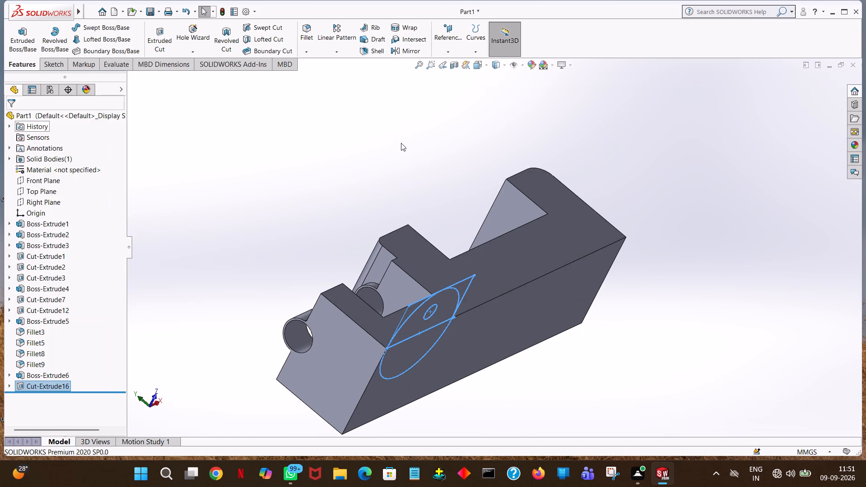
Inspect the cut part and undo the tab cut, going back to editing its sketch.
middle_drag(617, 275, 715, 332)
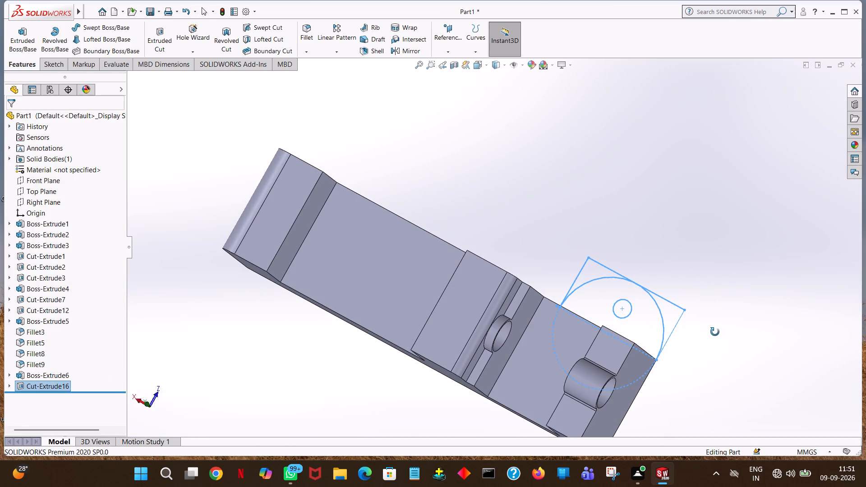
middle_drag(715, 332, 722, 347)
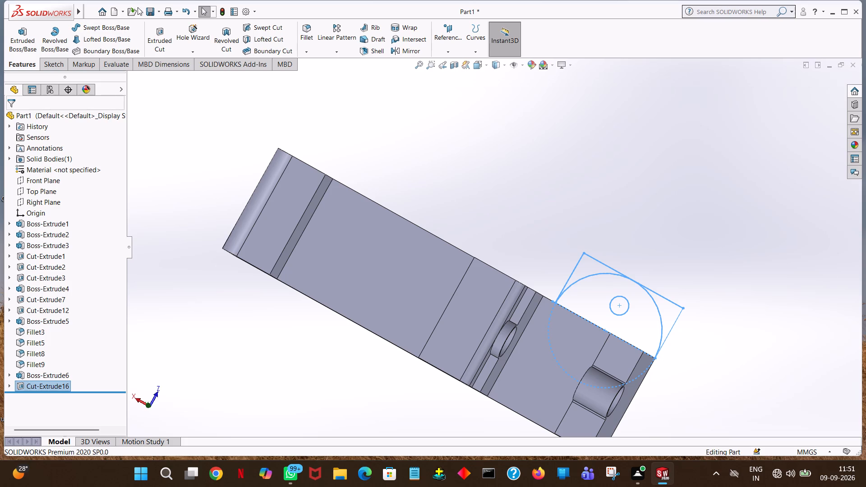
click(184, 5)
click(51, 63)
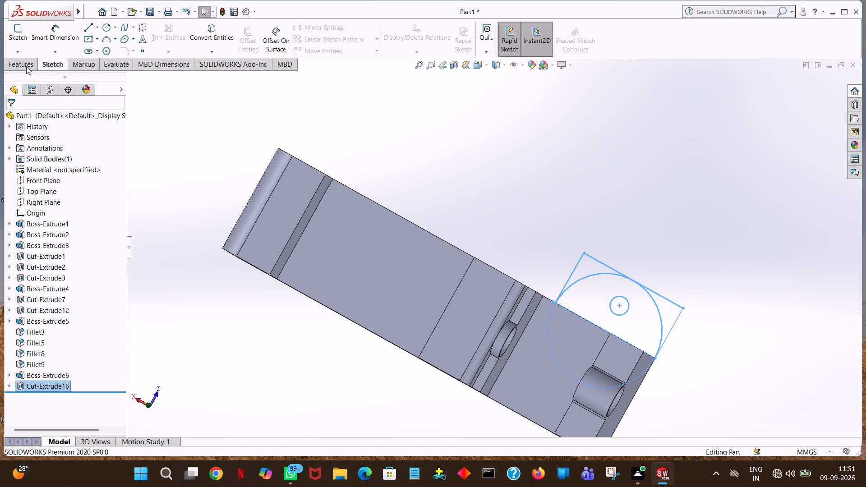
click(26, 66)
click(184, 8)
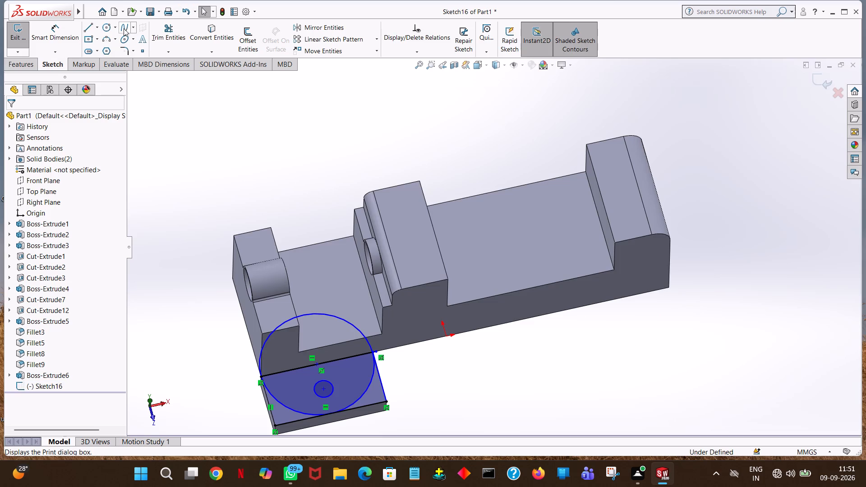
Trim away the small hole circle in the middle of the tab sketch.
click(154, 23)
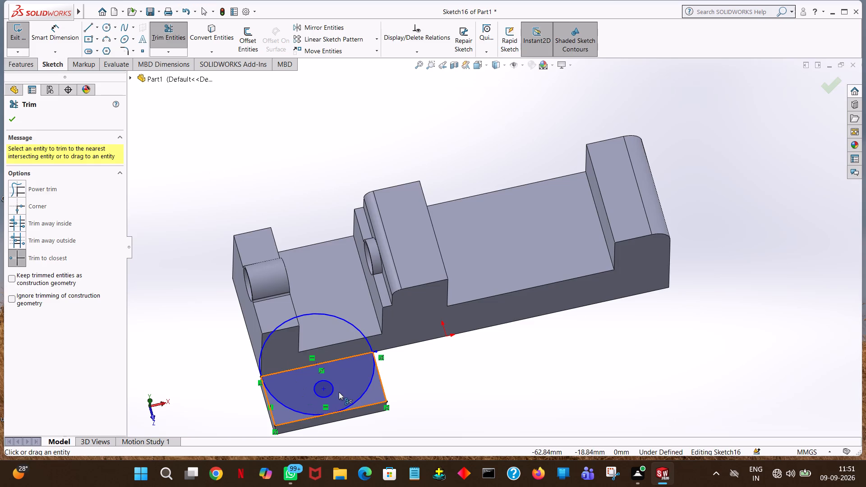
click(329, 391)
click(329, 391)
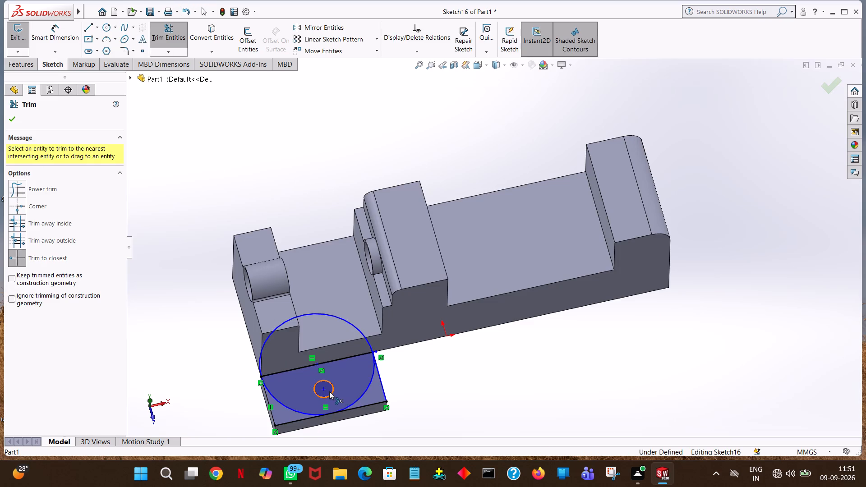
triple_click(330, 391)
click(332, 391)
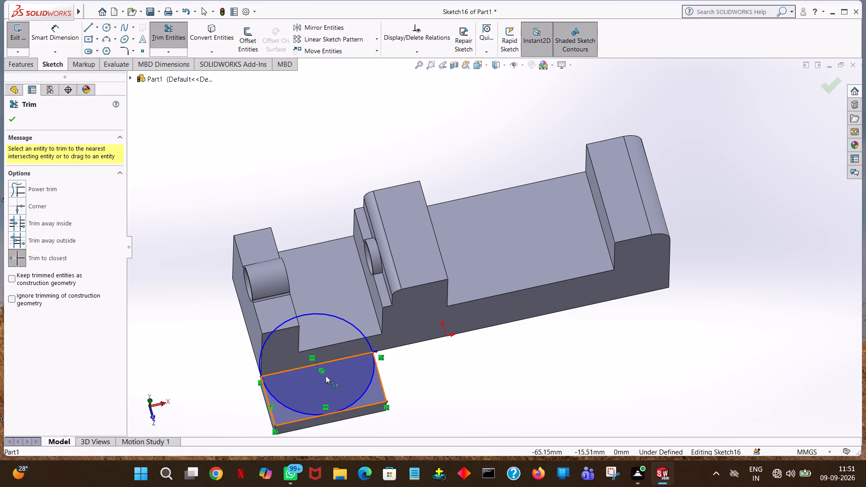
click(17, 123)
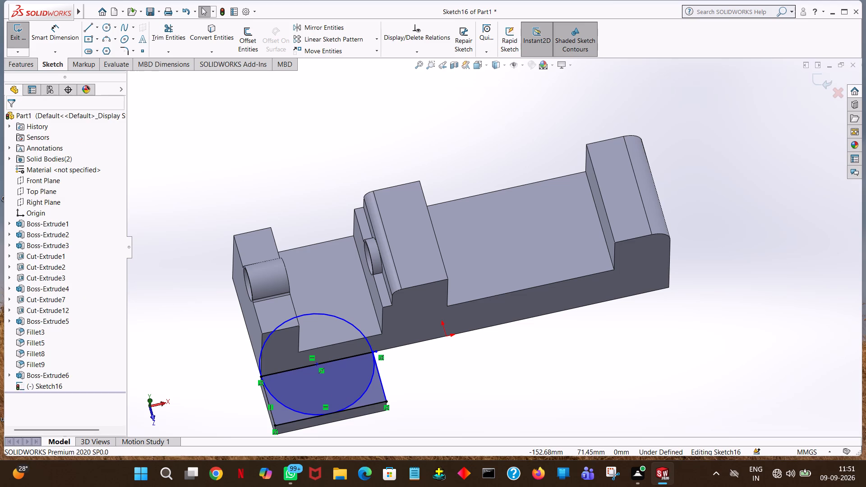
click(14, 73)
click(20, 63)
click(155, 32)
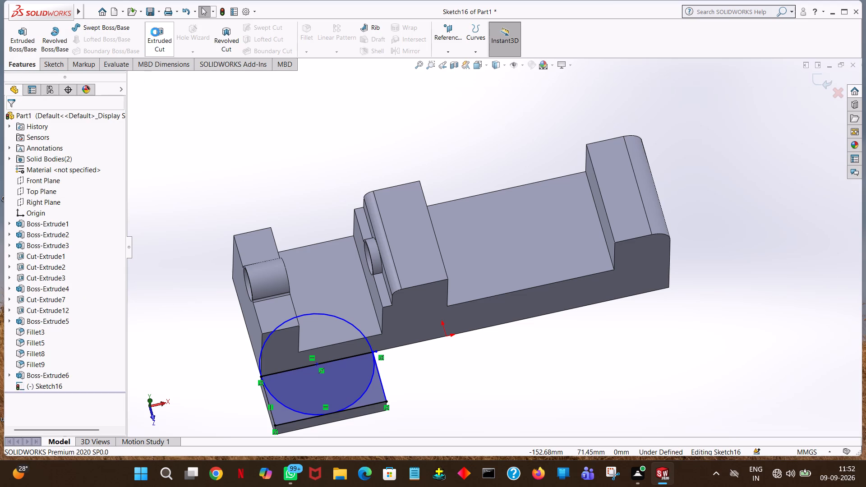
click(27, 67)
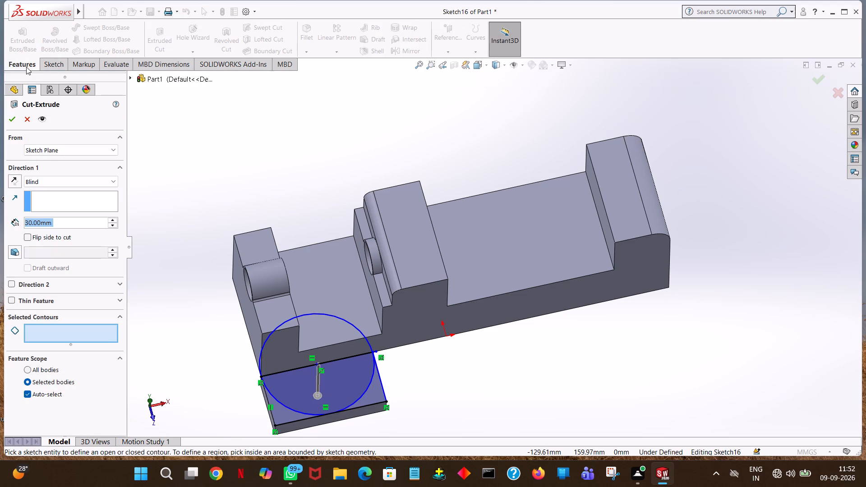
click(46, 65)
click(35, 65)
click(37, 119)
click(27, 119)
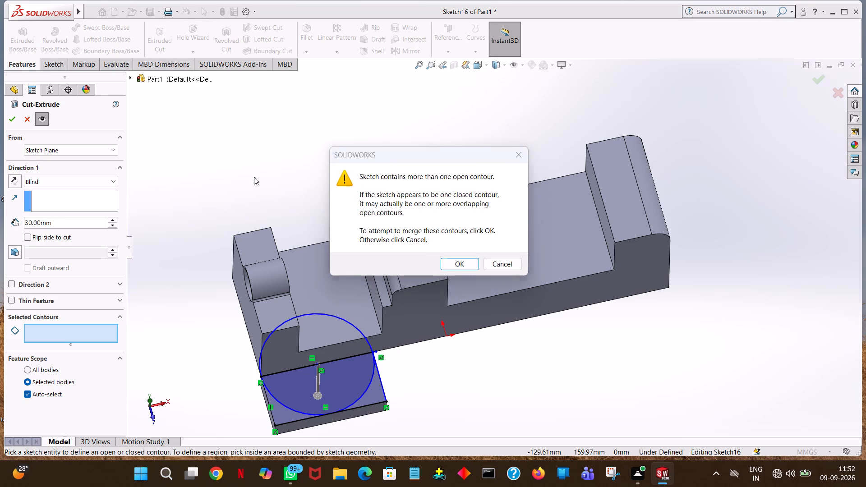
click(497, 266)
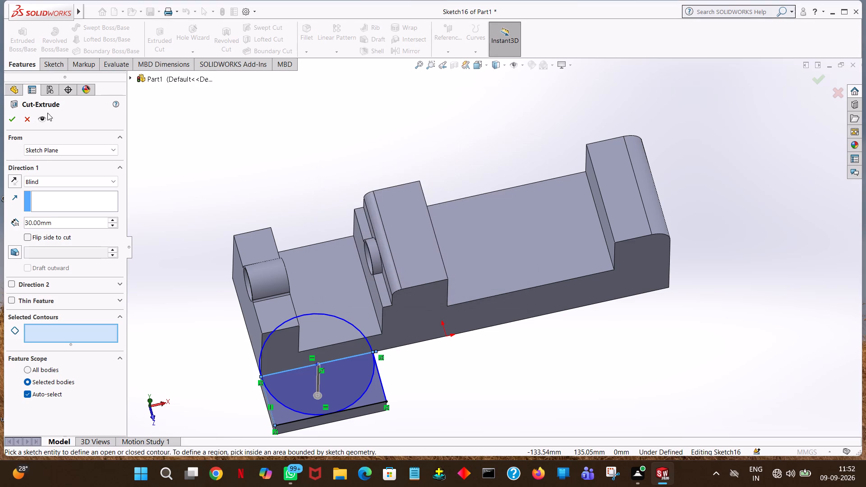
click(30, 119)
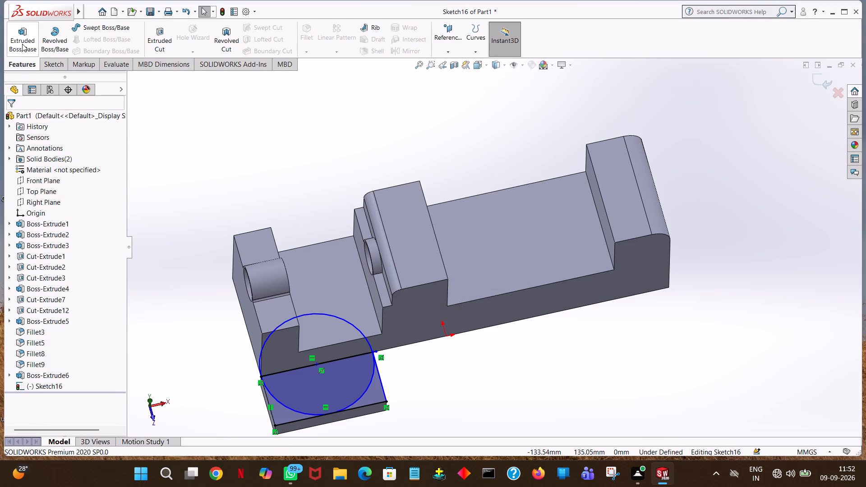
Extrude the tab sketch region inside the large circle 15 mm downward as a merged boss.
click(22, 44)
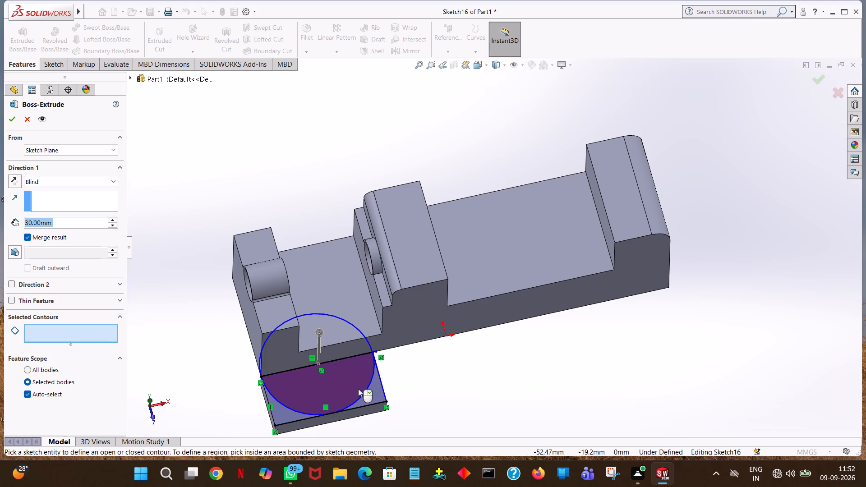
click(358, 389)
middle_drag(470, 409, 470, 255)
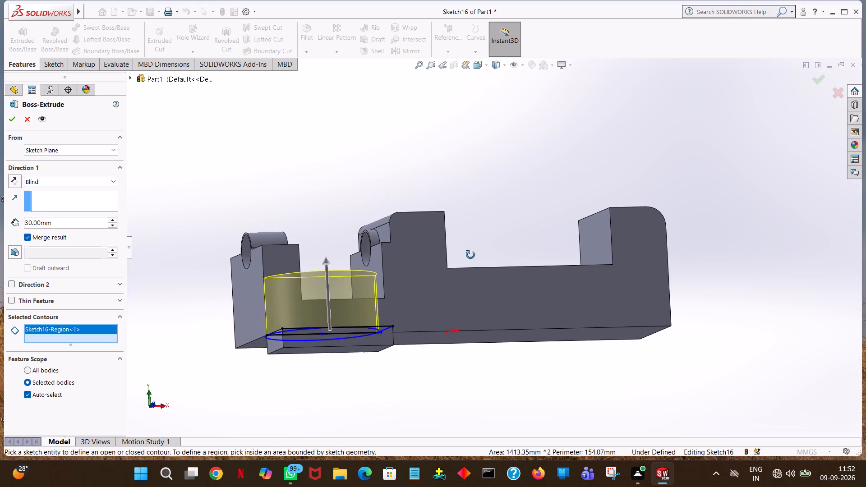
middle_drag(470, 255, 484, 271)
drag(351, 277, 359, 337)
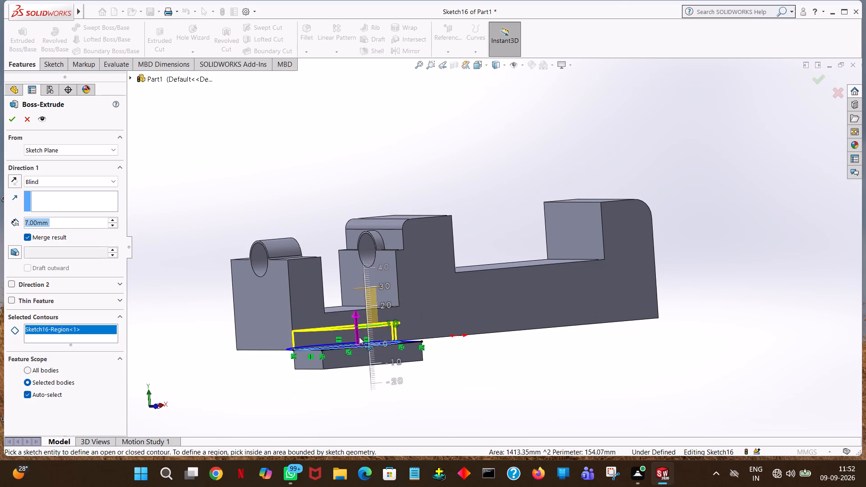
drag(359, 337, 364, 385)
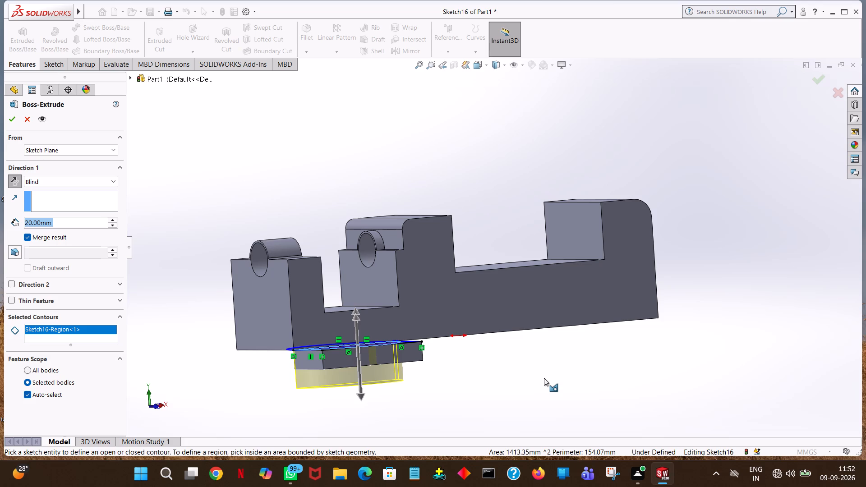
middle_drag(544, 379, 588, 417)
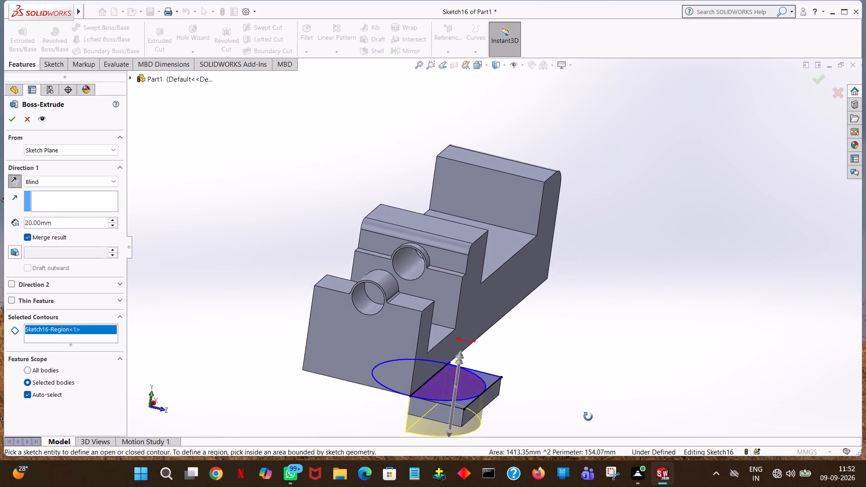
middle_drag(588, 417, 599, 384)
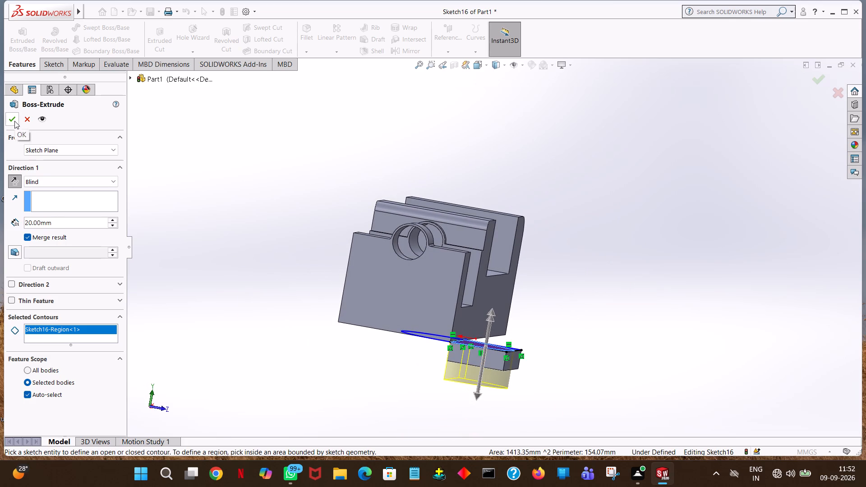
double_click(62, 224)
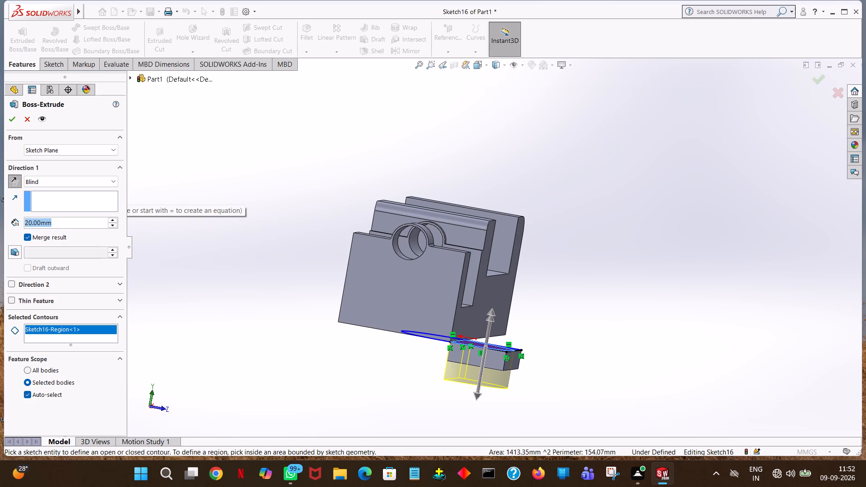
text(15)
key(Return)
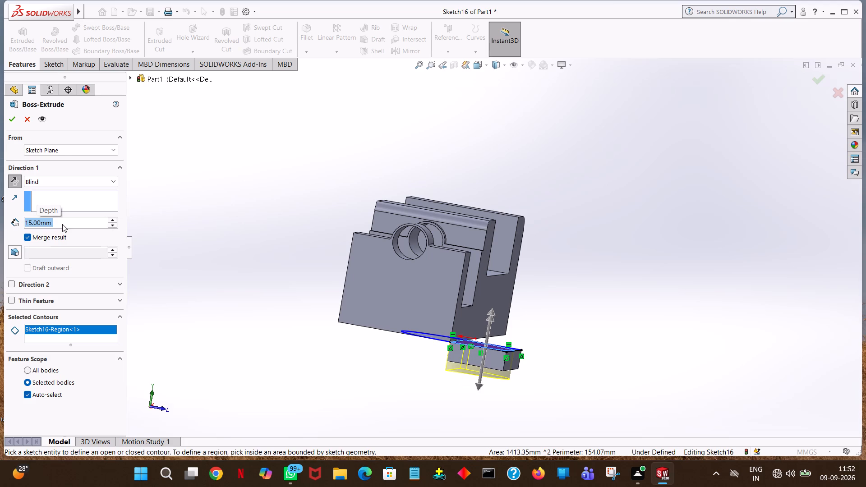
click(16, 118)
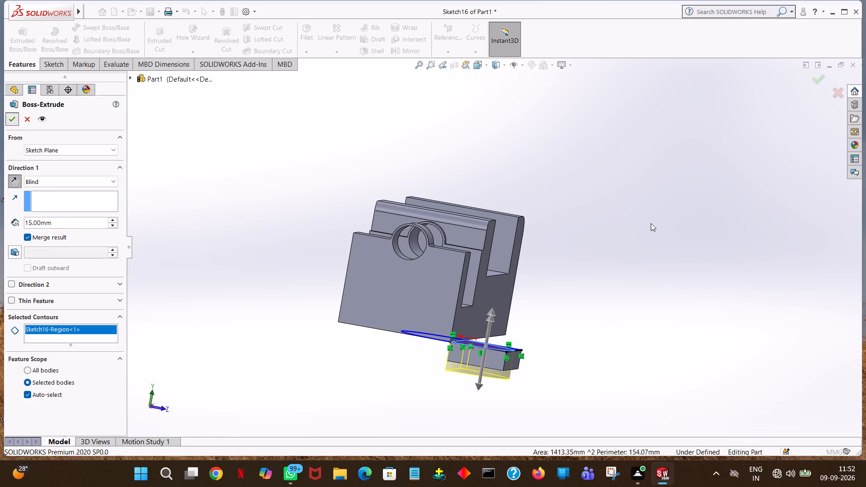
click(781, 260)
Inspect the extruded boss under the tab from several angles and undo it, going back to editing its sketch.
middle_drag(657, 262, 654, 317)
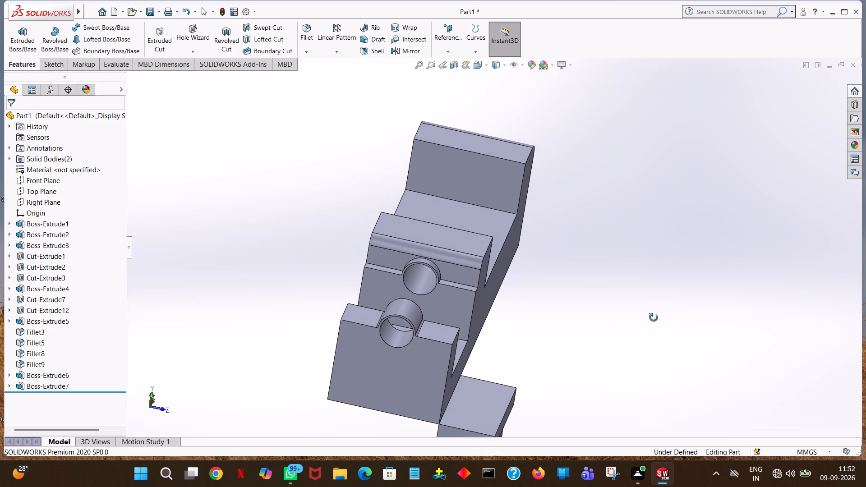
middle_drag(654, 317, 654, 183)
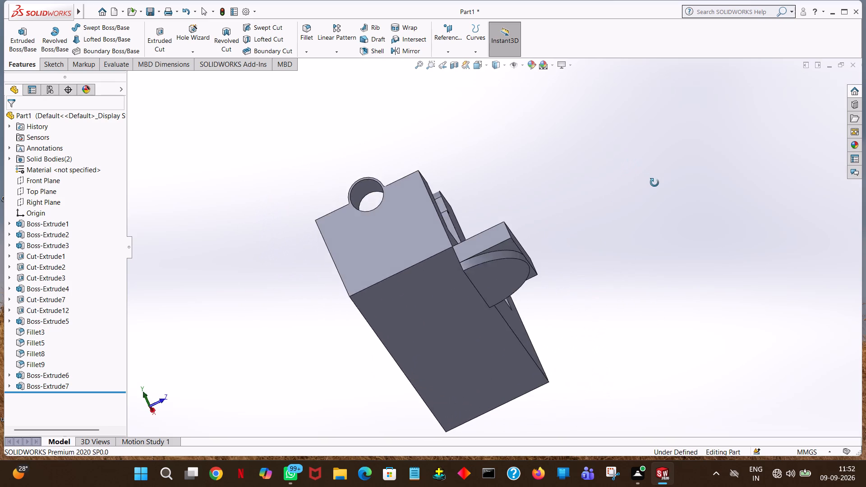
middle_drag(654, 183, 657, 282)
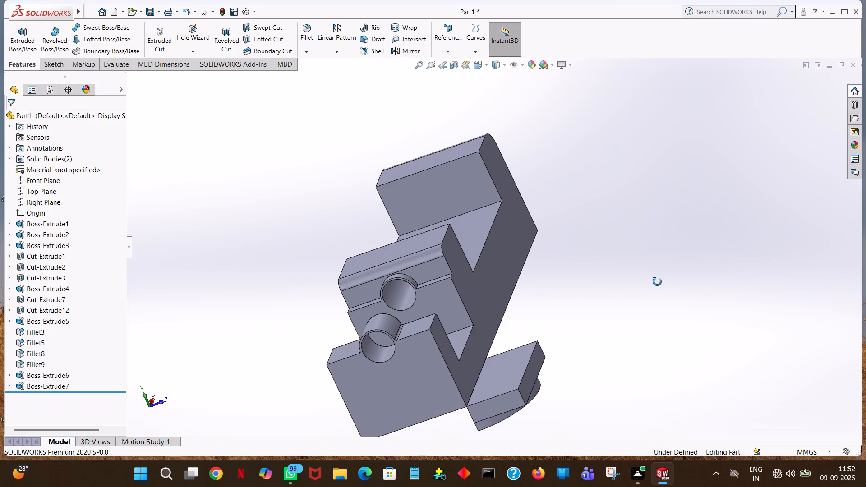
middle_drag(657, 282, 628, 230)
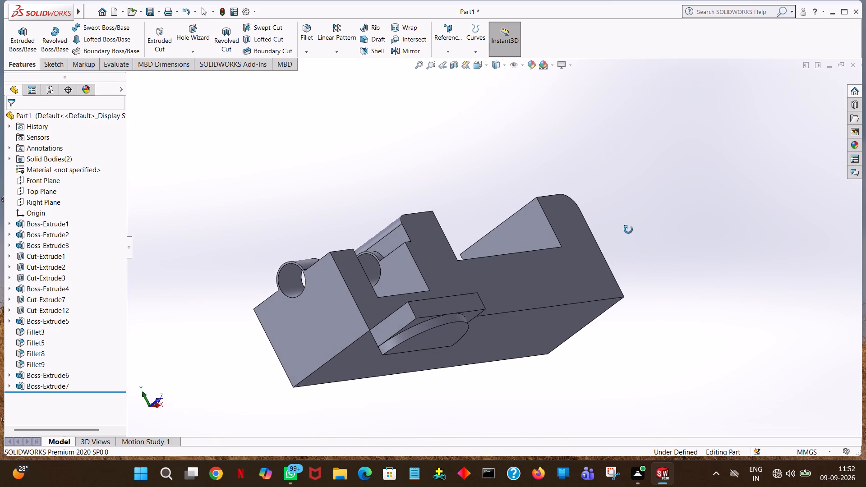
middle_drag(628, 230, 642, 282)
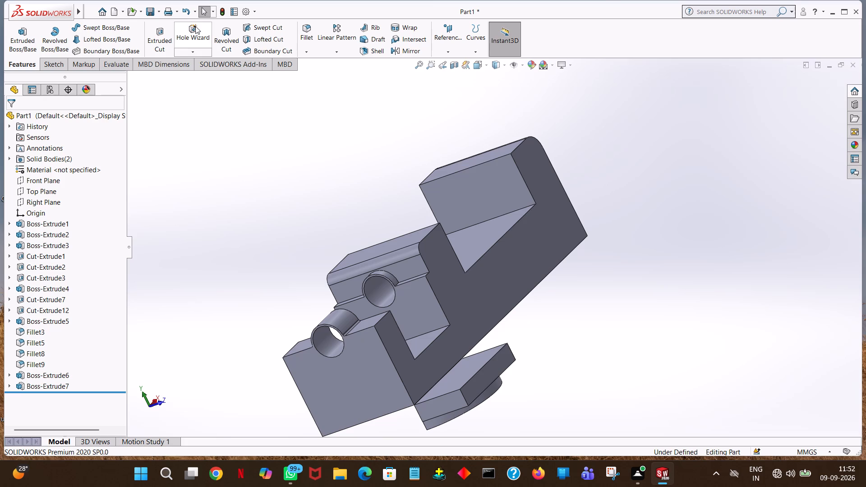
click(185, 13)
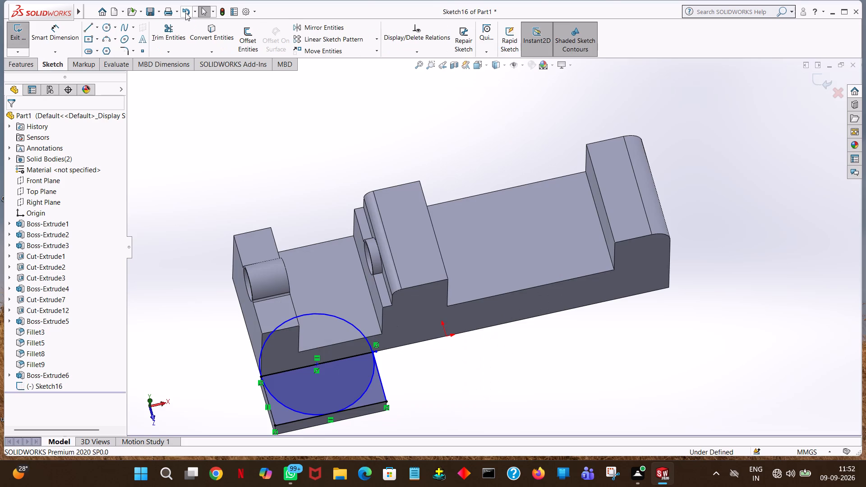
Undo all the geometry in the tab sketch, including the circles and lines, and exit the empty sketch.
click(185, 13)
click(185, 13)
click(185, 13)
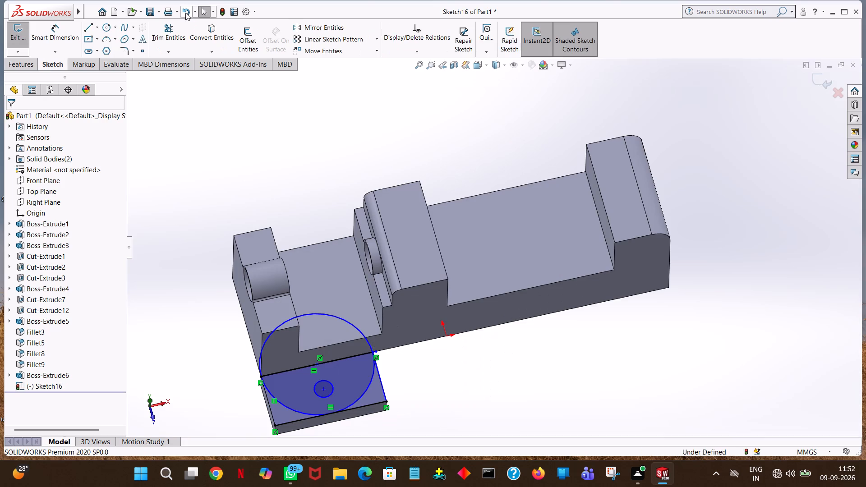
click(185, 13)
click(185, 13)
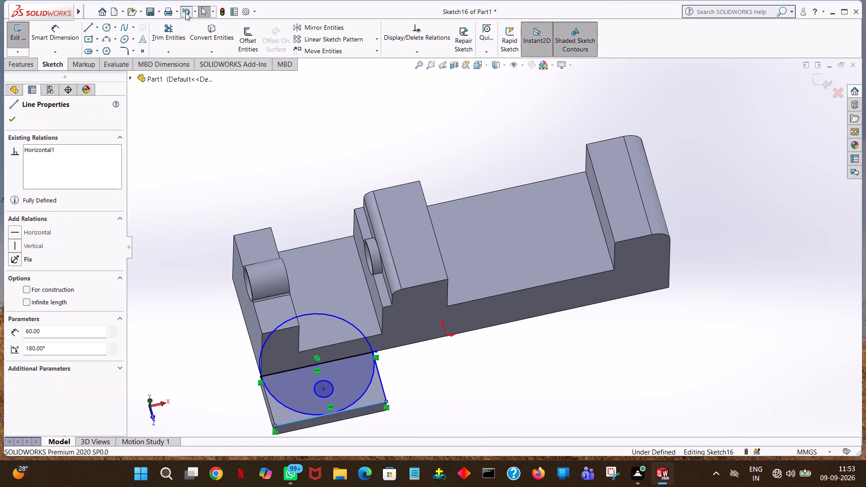
triple_click(185, 13)
triple_click(185, 13)
triple_click(185, 13)
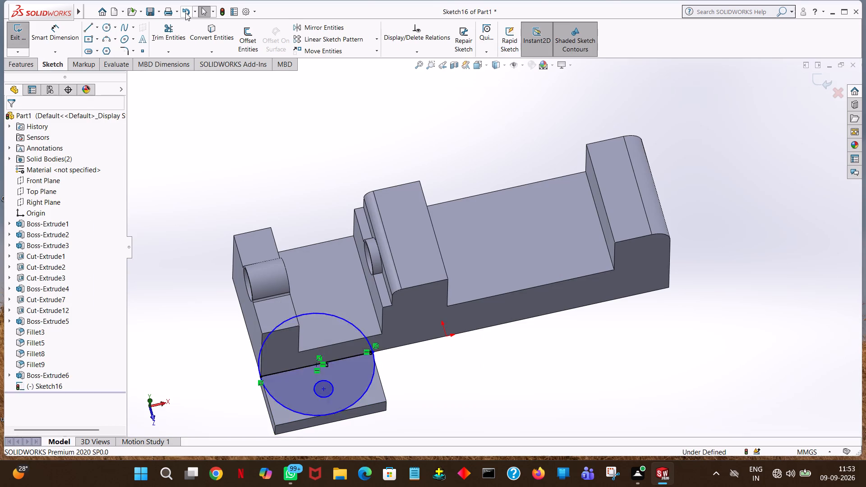
triple_click(185, 13)
triple_click(185, 13)
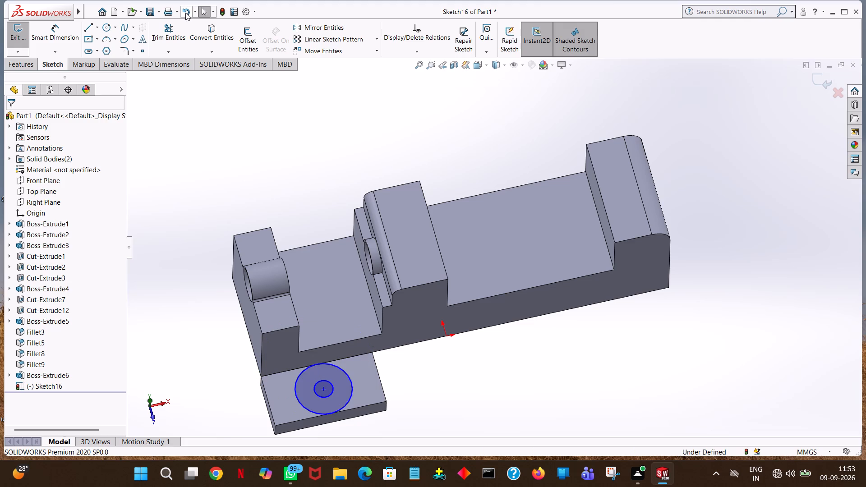
triple_click(185, 13)
click(185, 13)
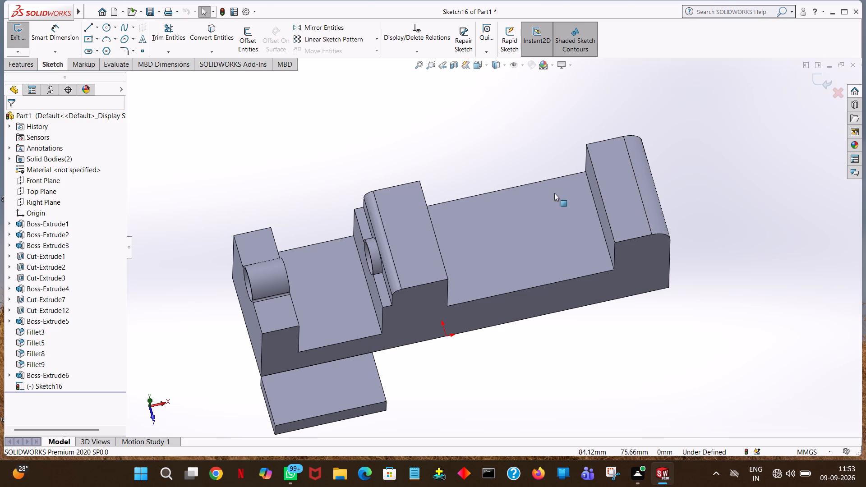
middle_drag(447, 379, 441, 248)
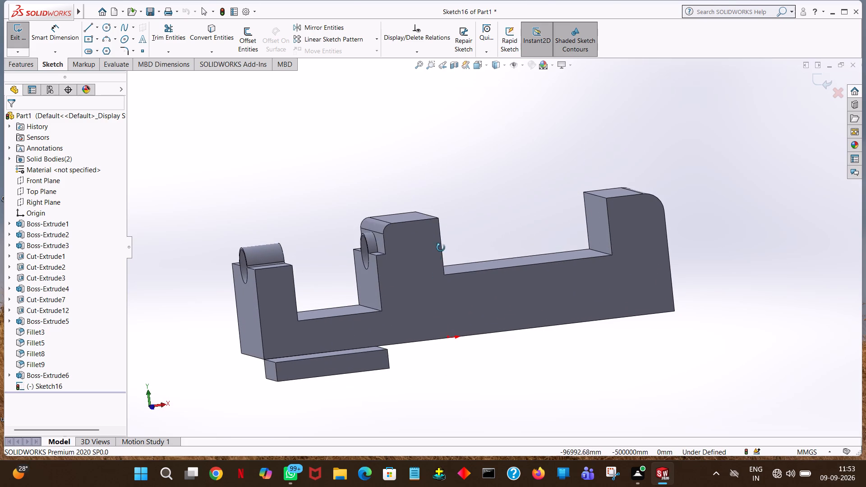
middle_drag(441, 248, 442, 248)
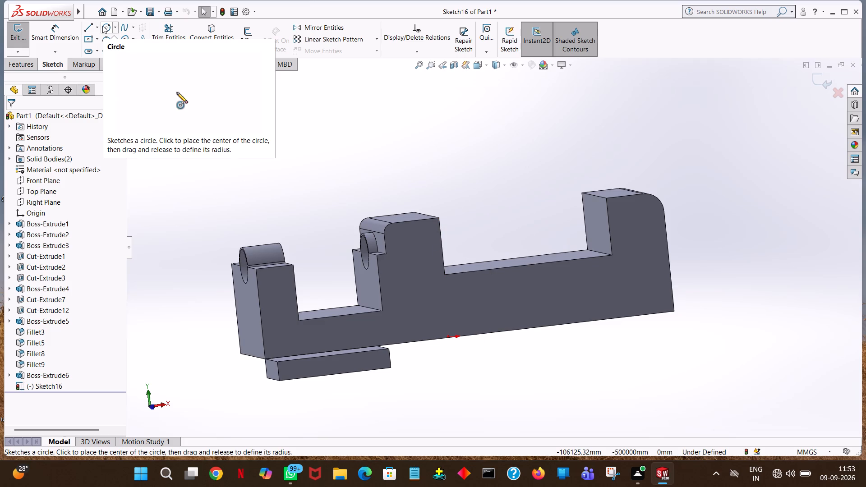
click(23, 66)
click(55, 64)
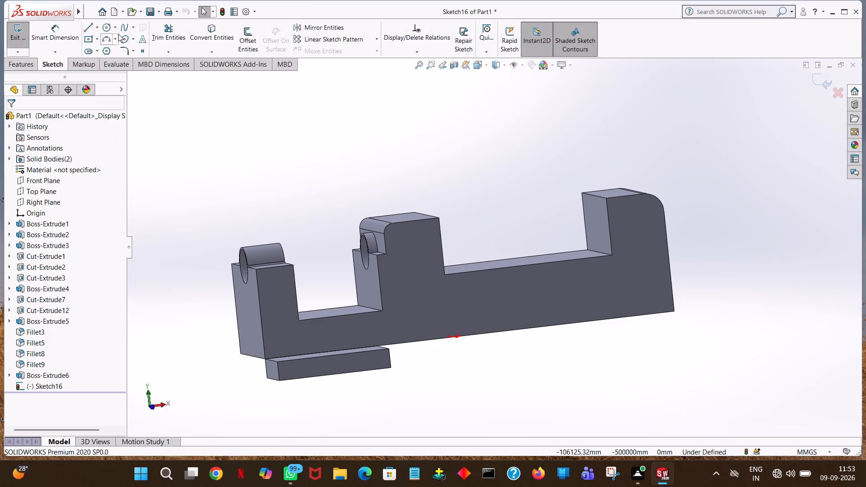
click(22, 35)
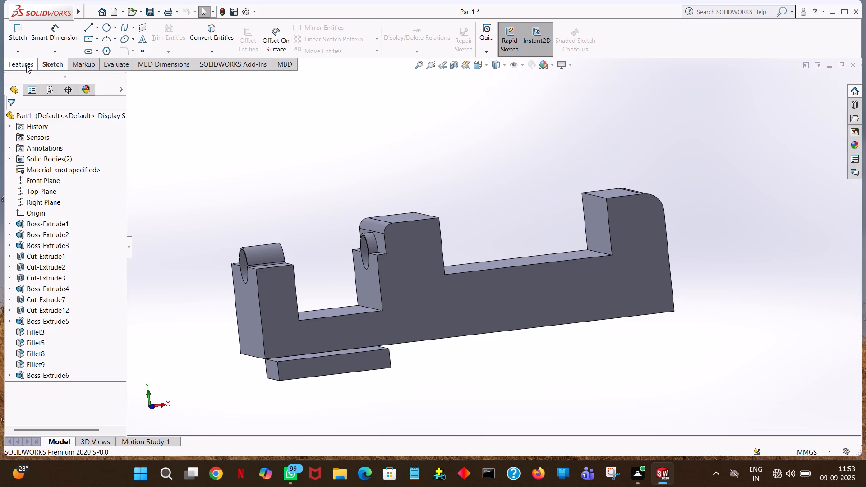
Start an extruded cut sketch on the tab's top face and draw a 30 mm radius circle centred on the tab-block edge midpoint.
click(26, 65)
click(161, 41)
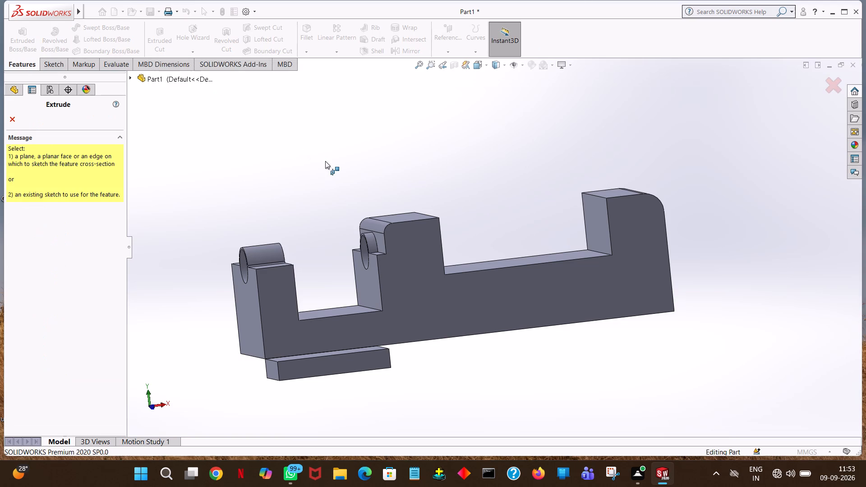
middle_drag(326, 160, 326, 211)
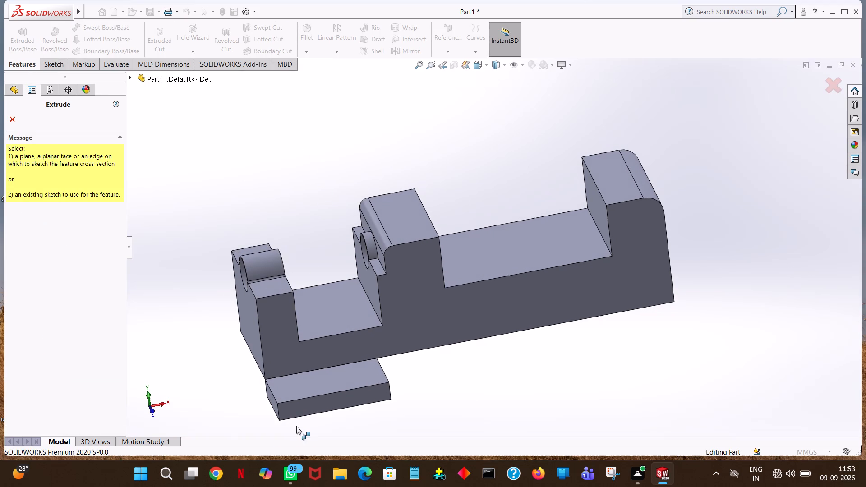
click(341, 377)
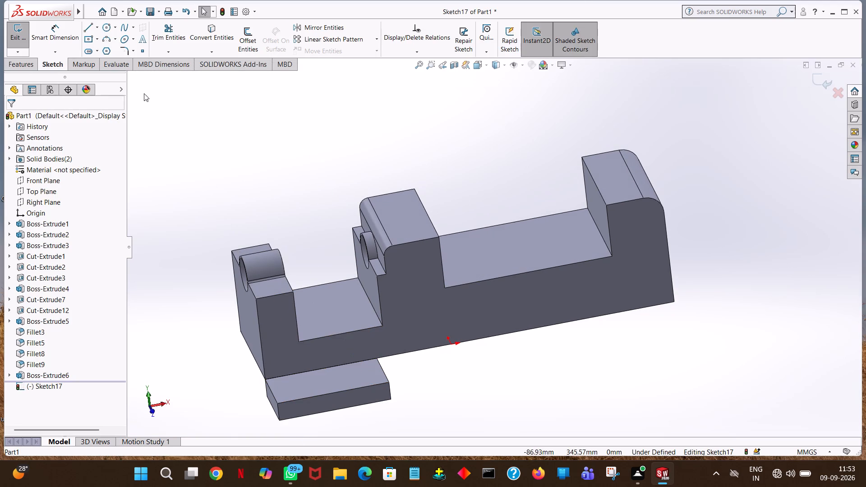
key(space)
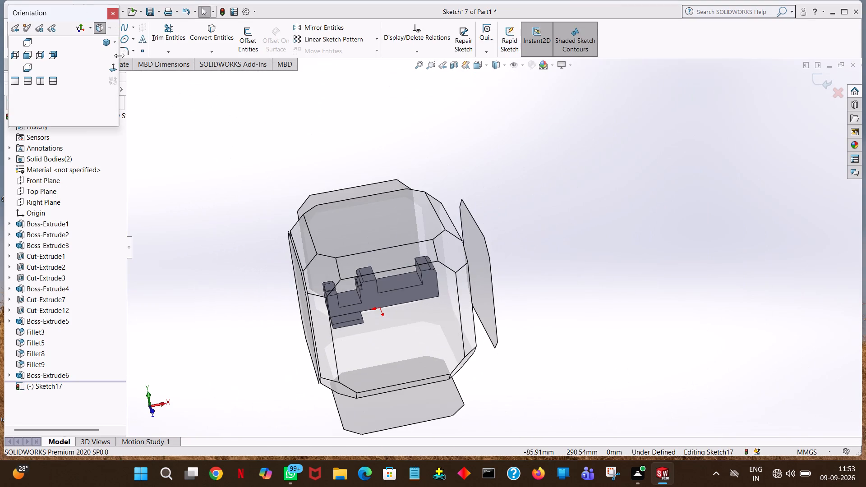
click(115, 70)
click(51, 69)
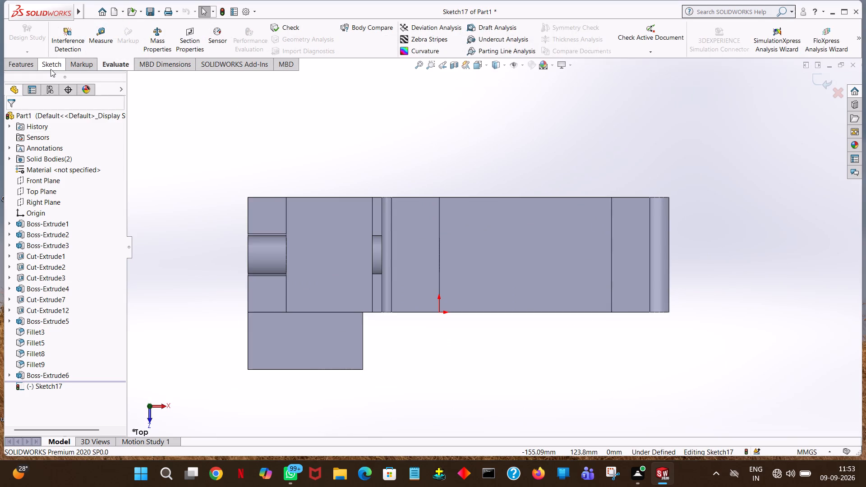
click(104, 28)
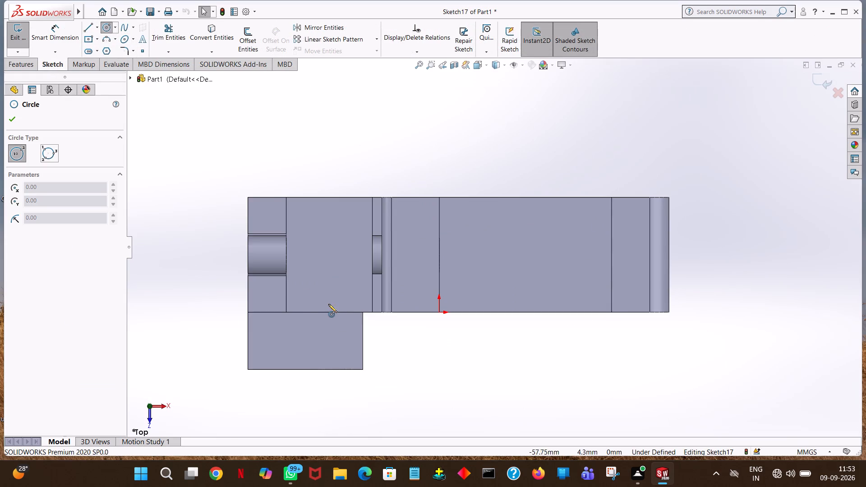
click(305, 312)
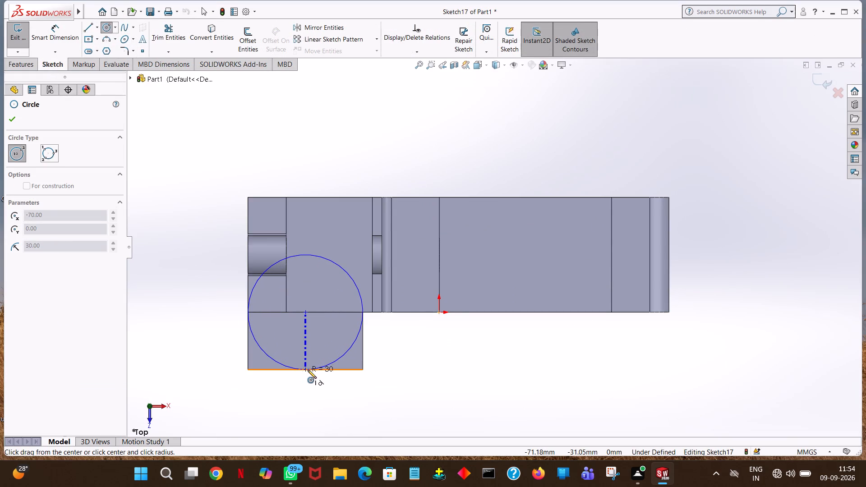
click(306, 370)
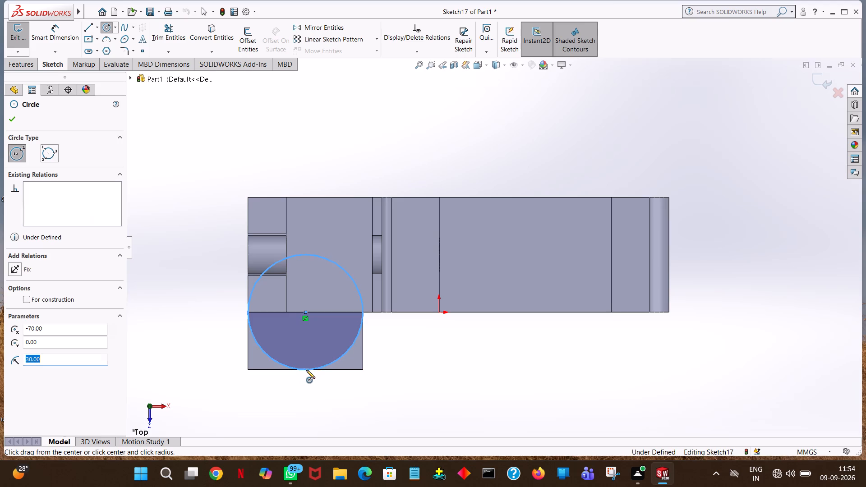
right_click(306, 370)
click(337, 380)
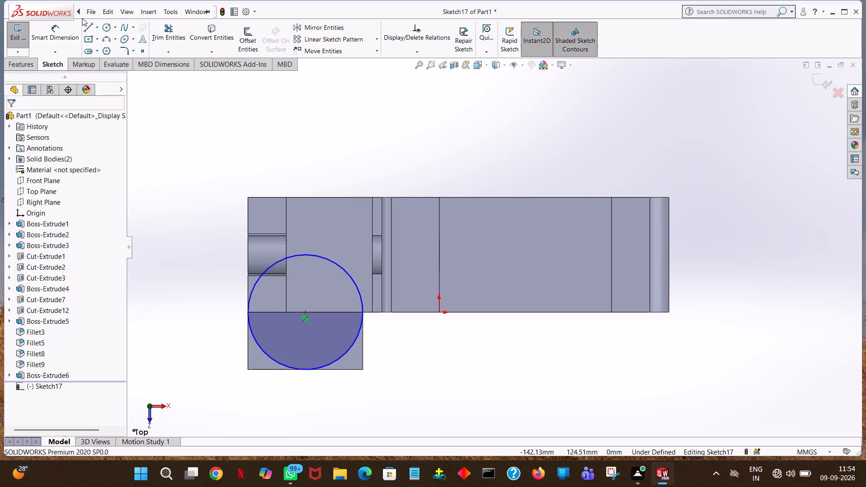
Trace the tab's rectangular outline with four connected lines, starting along the circle's diameter and closing with a 30 mm side.
click(86, 25)
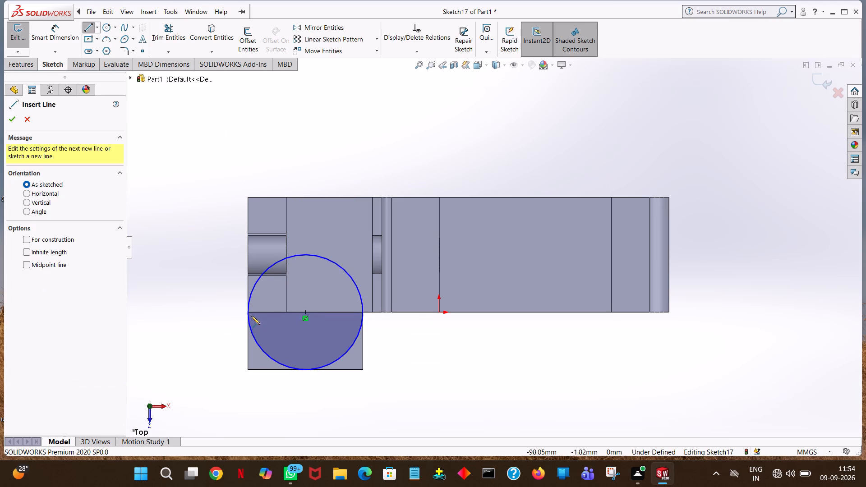
click(248, 313)
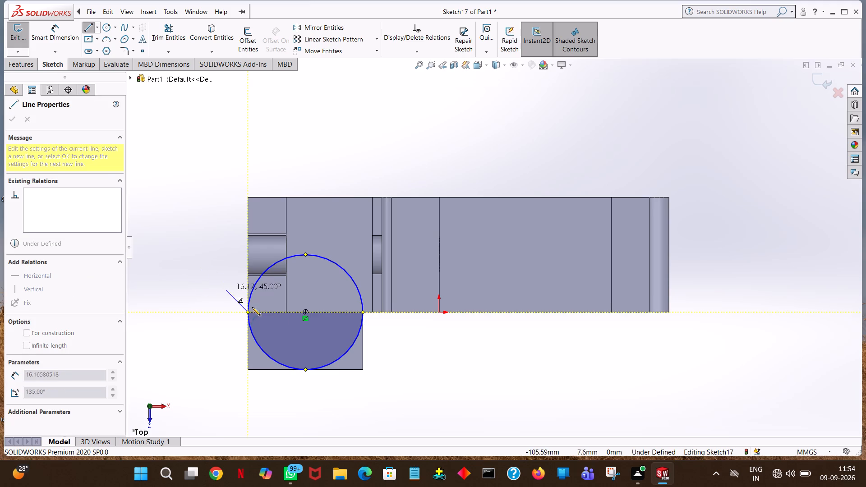
click(362, 312)
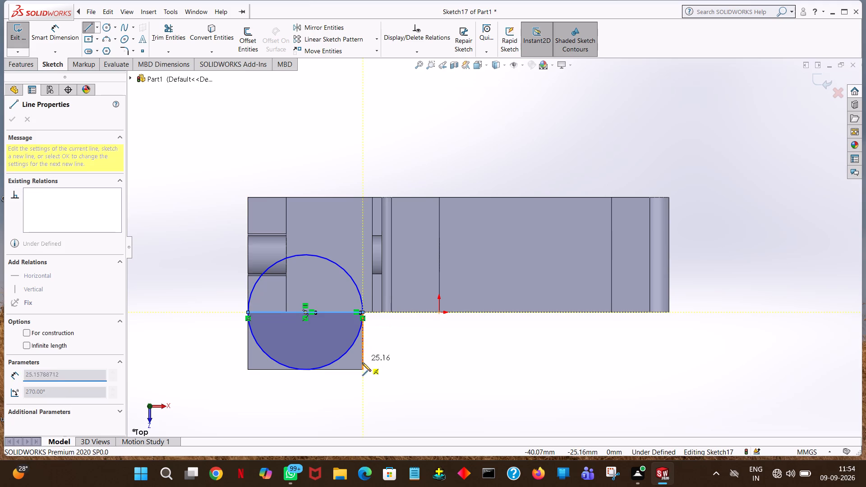
click(362, 371)
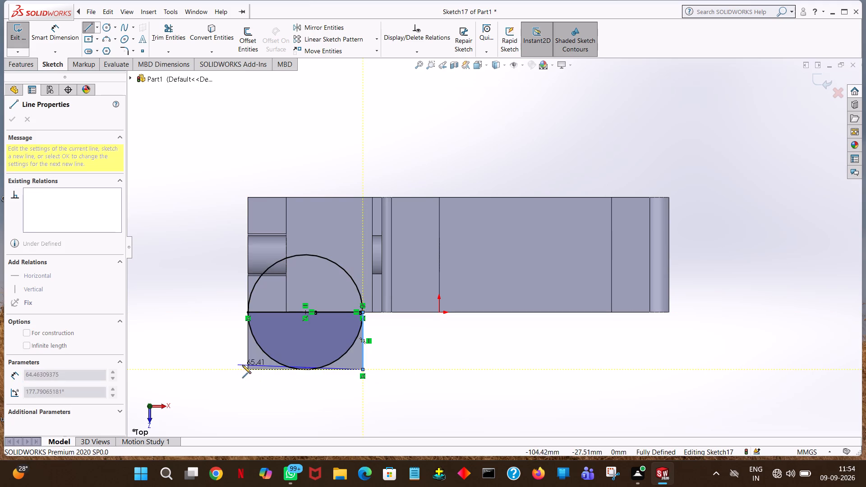
click(248, 370)
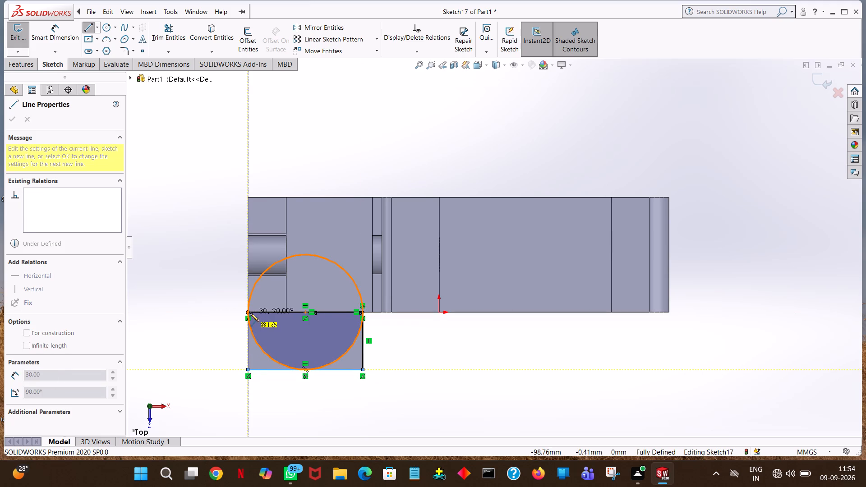
click(247, 313)
right_click(247, 313)
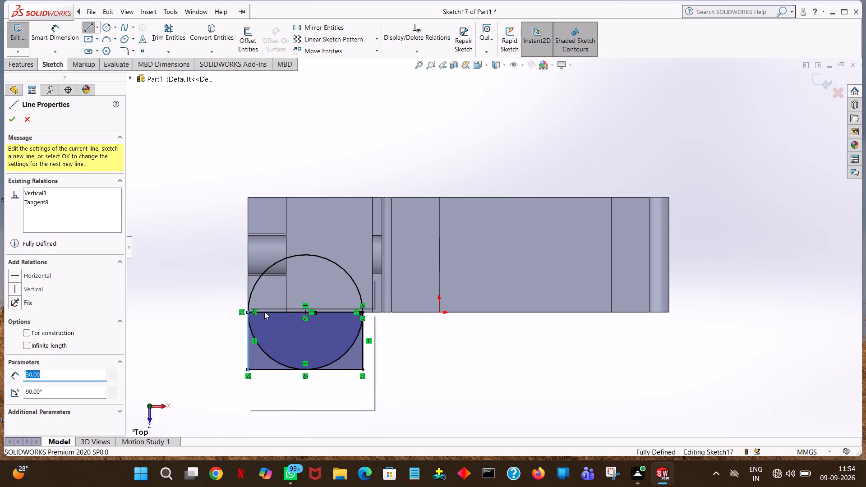
click(271, 318)
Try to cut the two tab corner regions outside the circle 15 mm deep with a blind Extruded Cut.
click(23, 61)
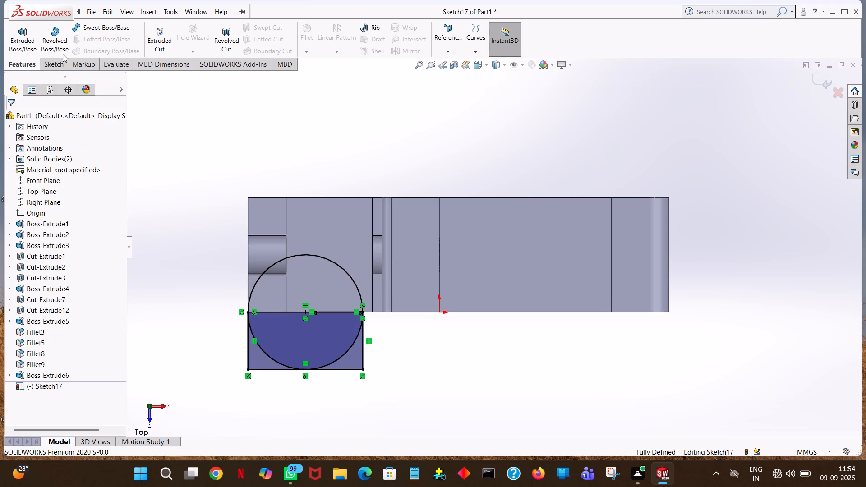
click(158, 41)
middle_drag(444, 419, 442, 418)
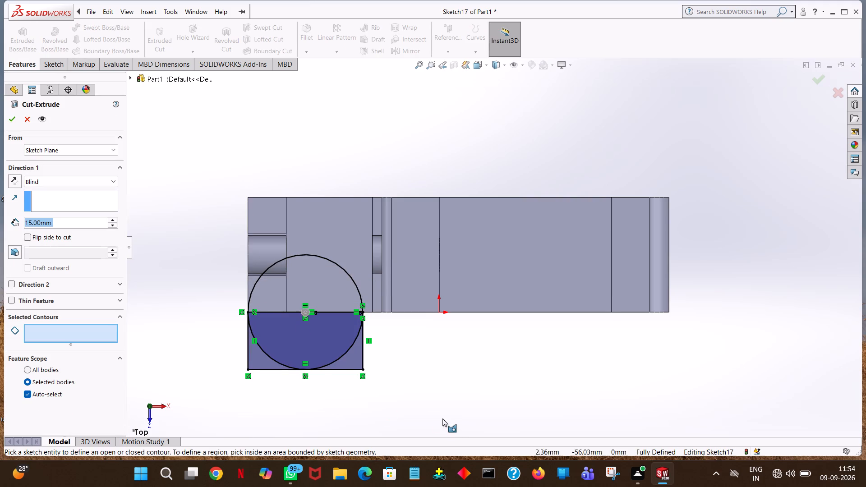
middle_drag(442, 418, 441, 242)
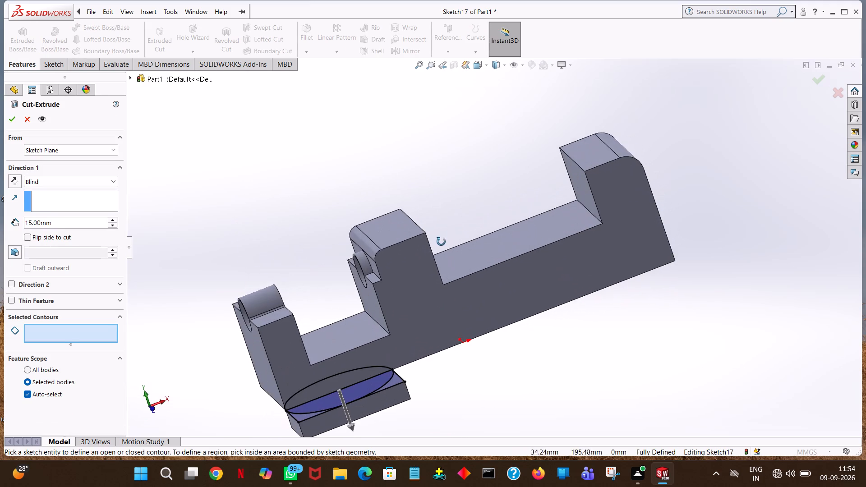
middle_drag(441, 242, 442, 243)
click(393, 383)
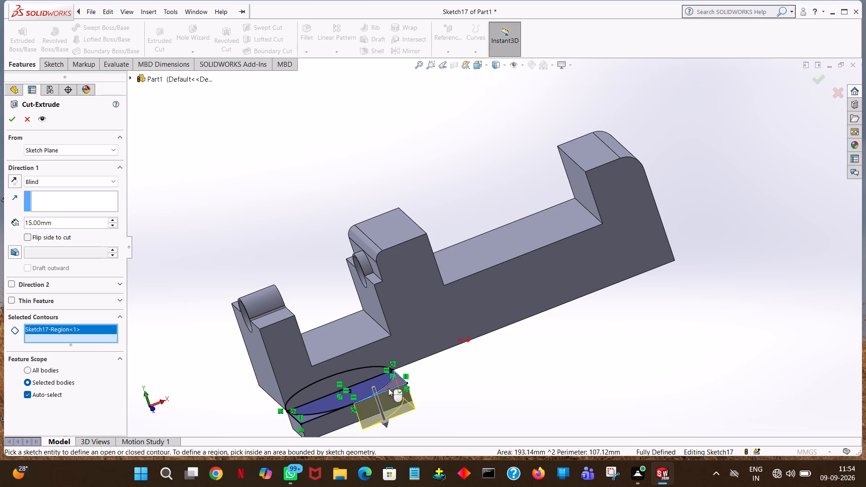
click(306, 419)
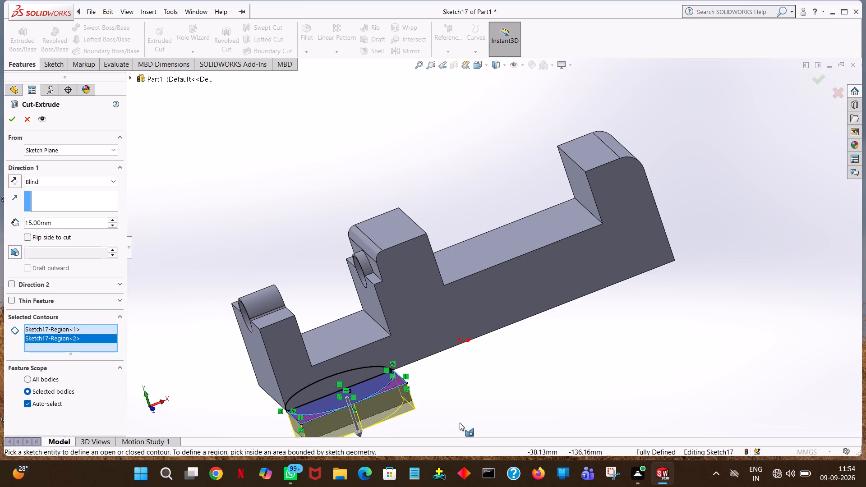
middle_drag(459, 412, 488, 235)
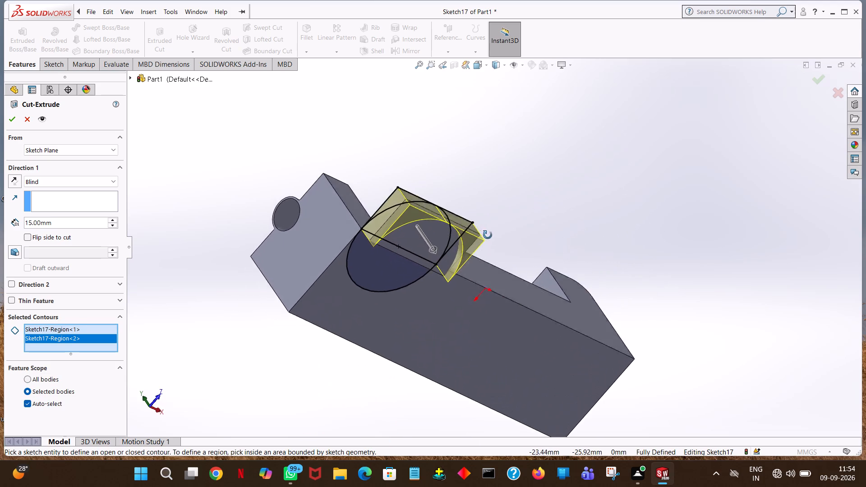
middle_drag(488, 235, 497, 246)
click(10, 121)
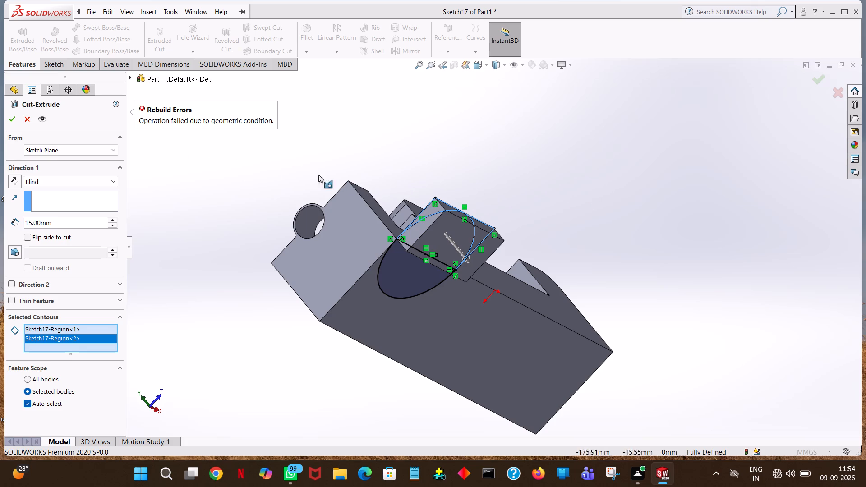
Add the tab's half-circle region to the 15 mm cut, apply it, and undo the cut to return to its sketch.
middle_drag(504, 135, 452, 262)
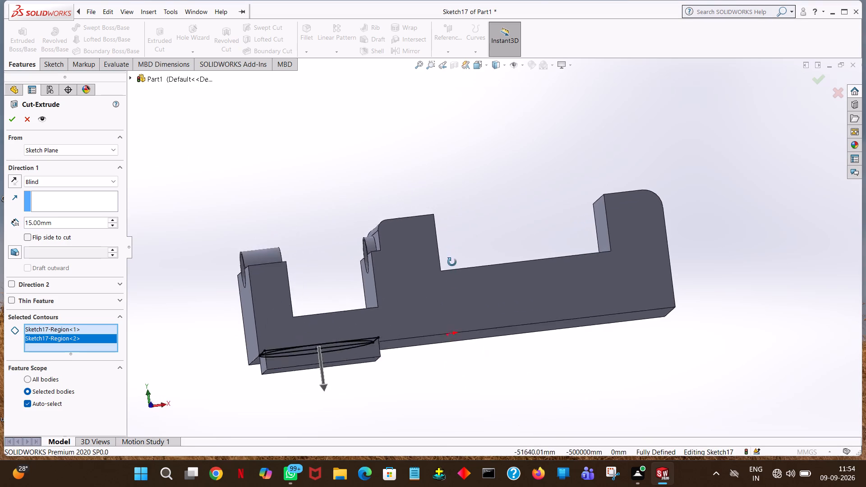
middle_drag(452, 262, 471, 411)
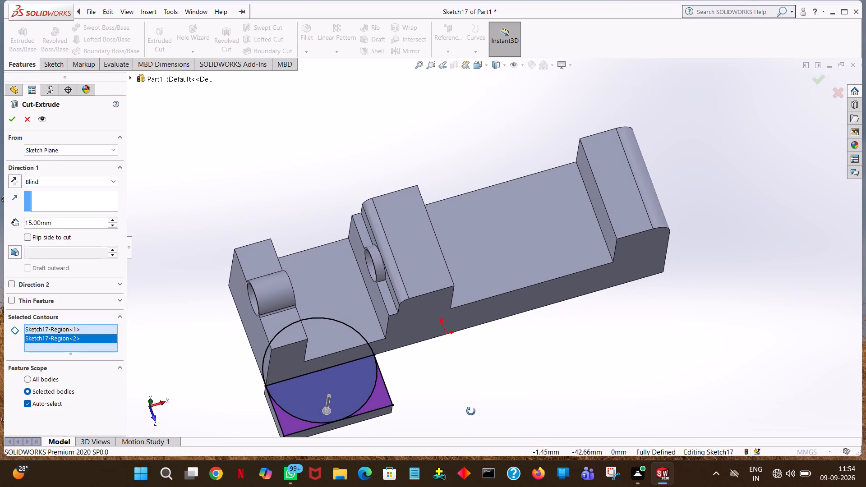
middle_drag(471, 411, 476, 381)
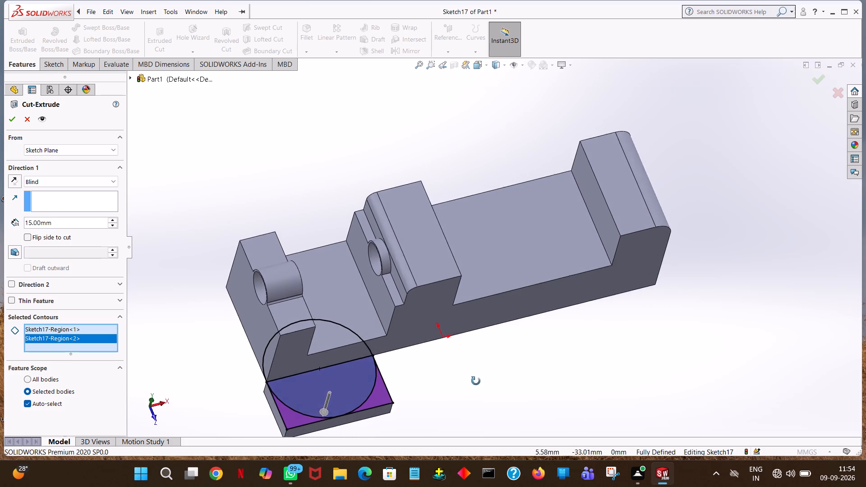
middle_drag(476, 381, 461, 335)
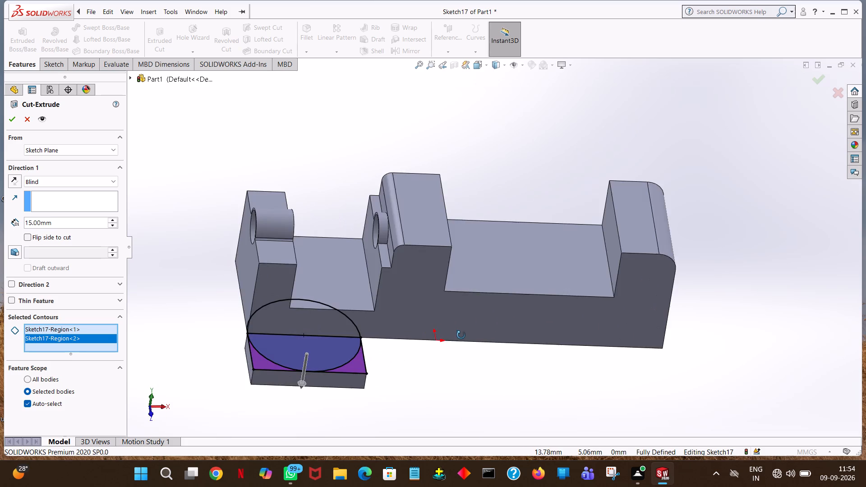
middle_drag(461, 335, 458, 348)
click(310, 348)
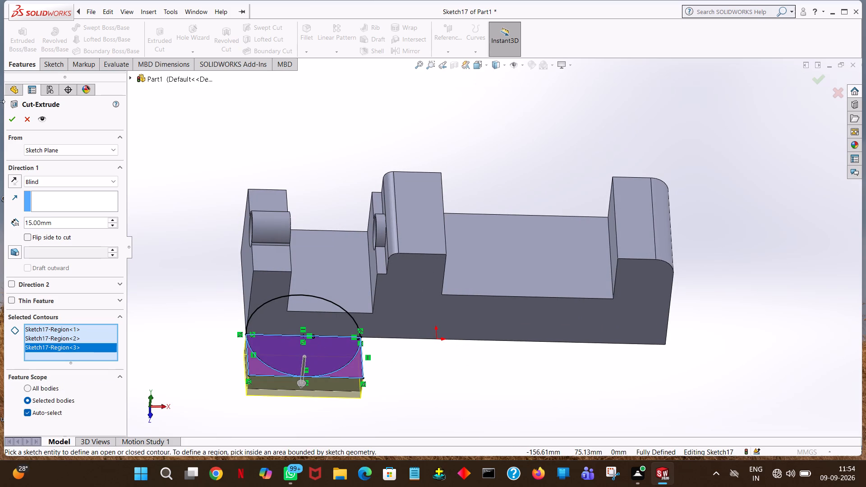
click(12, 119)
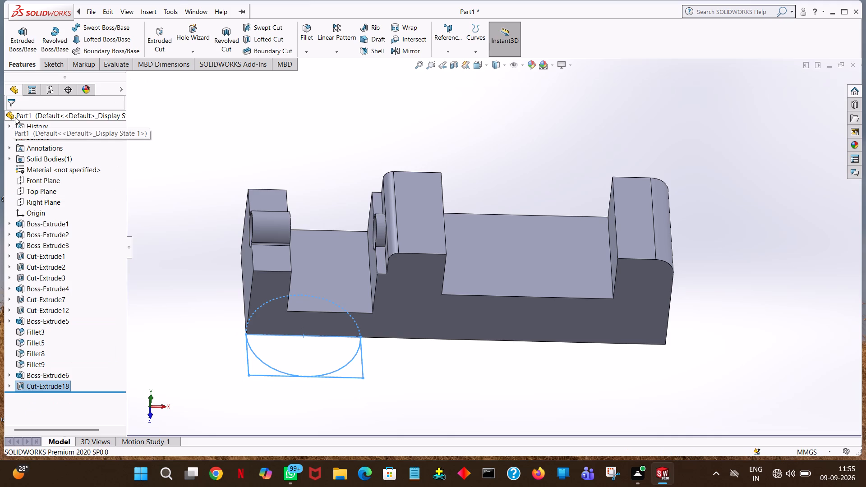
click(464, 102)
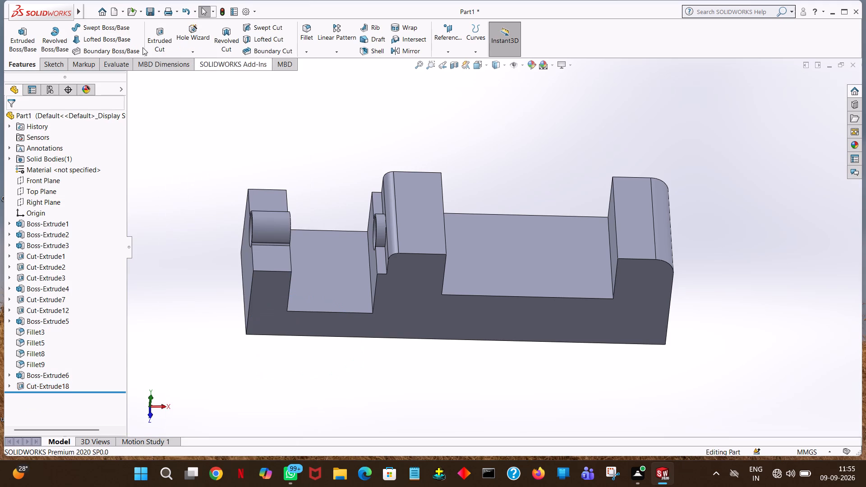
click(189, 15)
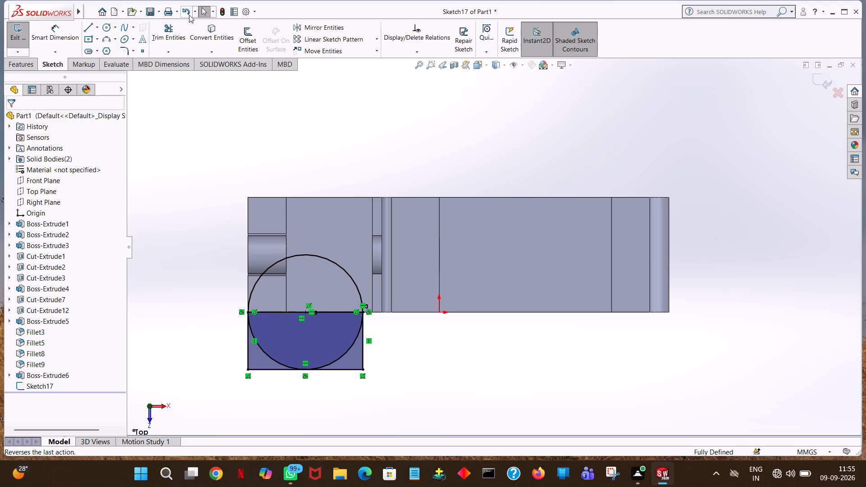
Trim away the half of the circle that extends over the main block, leaving only the arc on the tab.
click(166, 19)
click(166, 26)
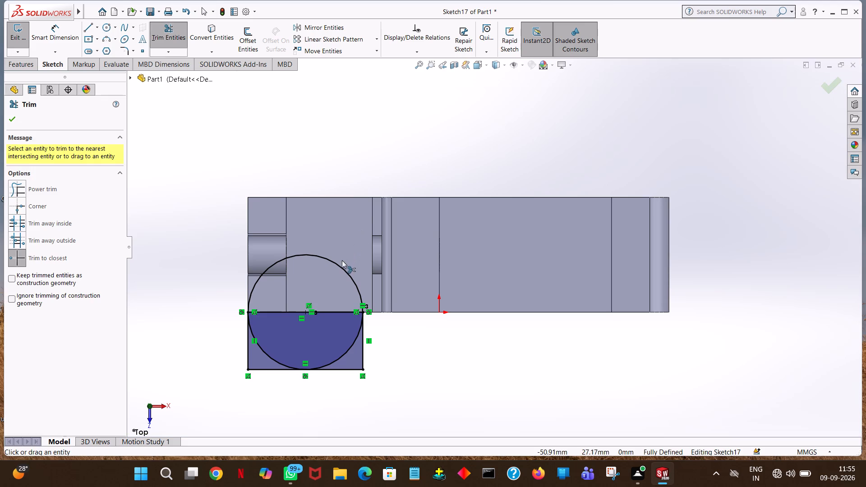
click(341, 266)
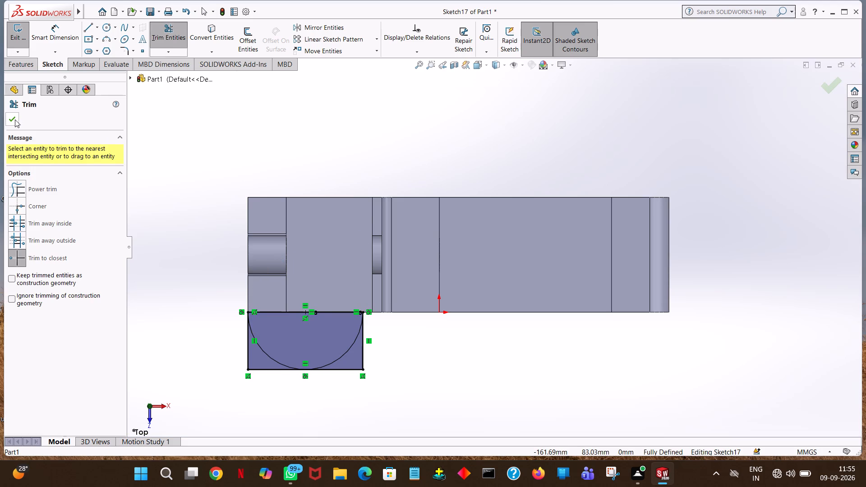
click(15, 119)
Cut the two tab corner regions outside the arc 15 mm deep with a blind Extruded Cut.
click(15, 63)
click(147, 31)
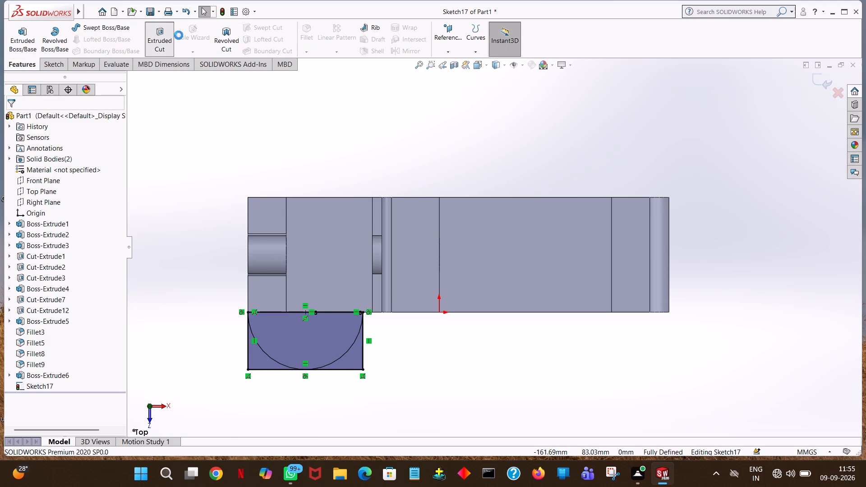
click(359, 353)
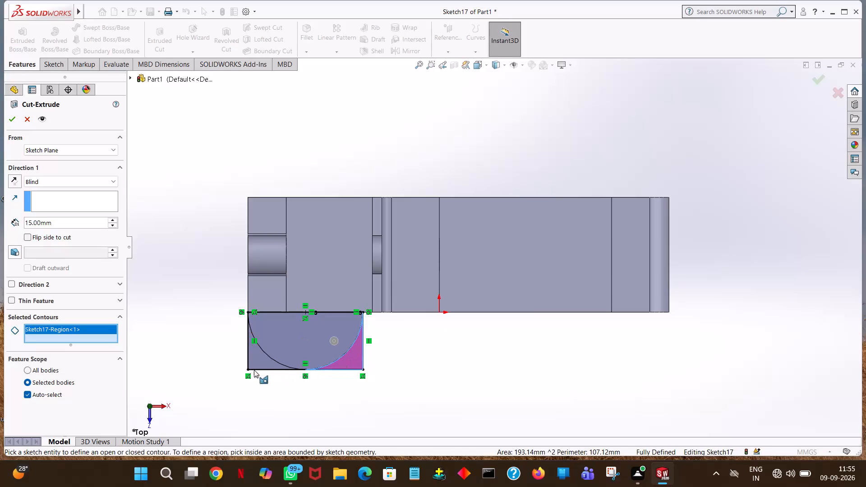
click(251, 361)
click(13, 117)
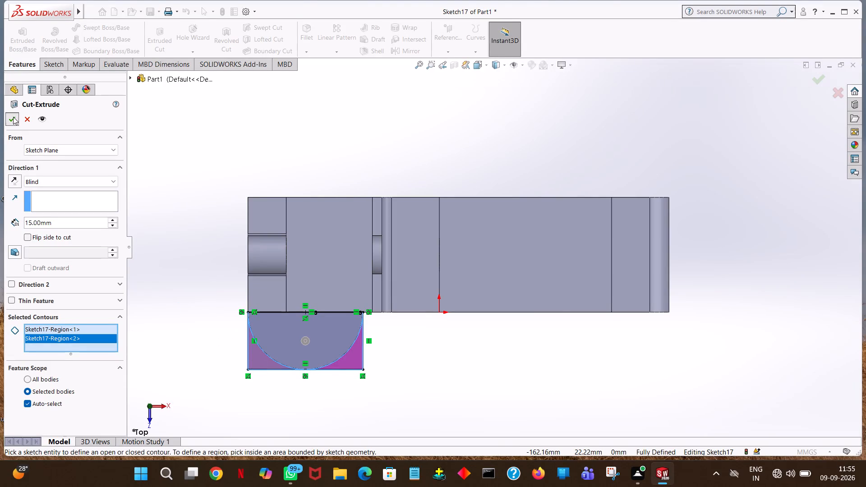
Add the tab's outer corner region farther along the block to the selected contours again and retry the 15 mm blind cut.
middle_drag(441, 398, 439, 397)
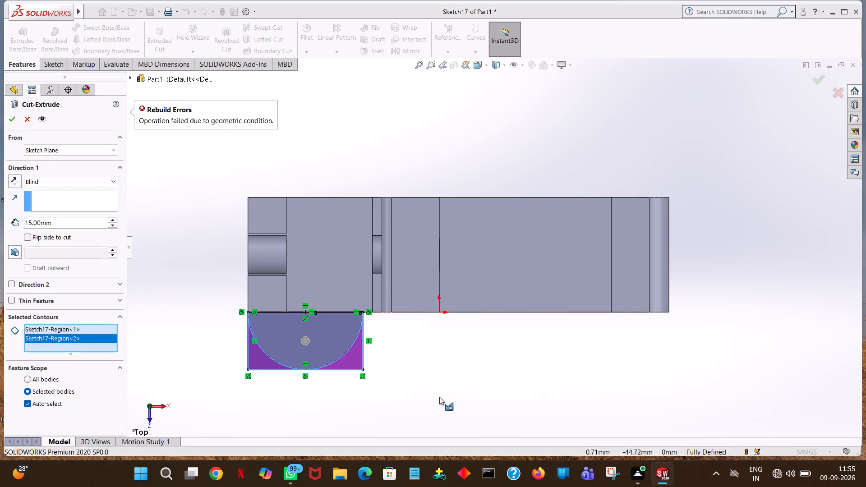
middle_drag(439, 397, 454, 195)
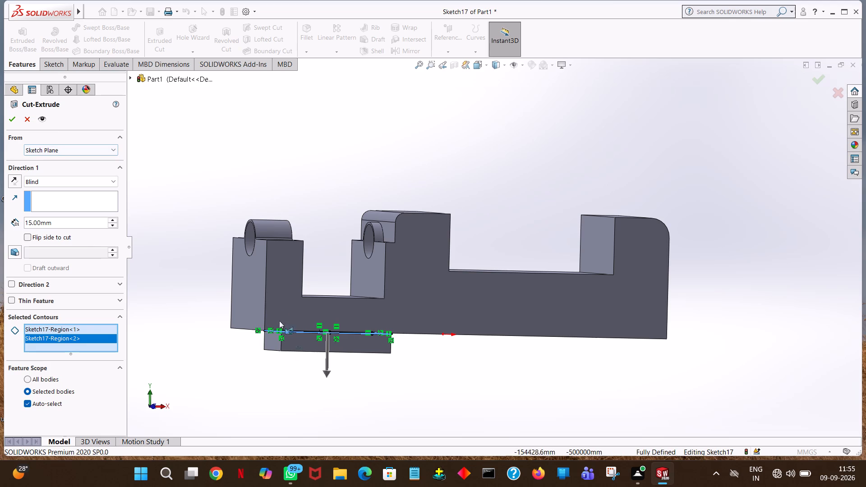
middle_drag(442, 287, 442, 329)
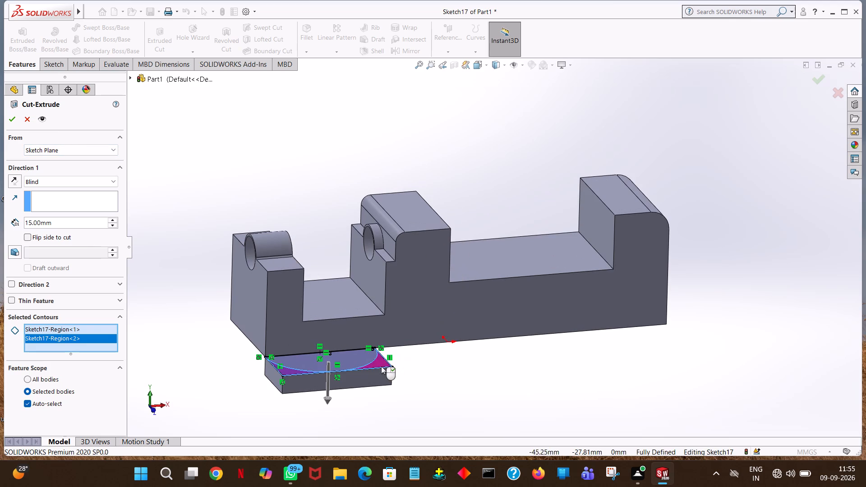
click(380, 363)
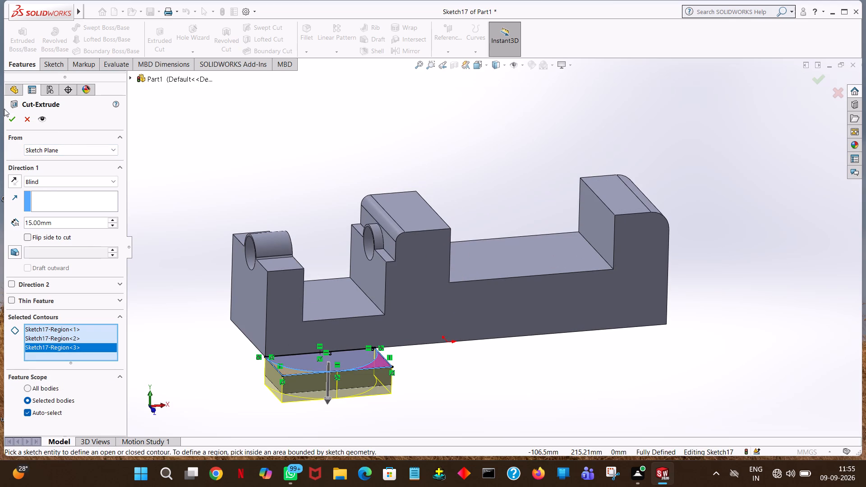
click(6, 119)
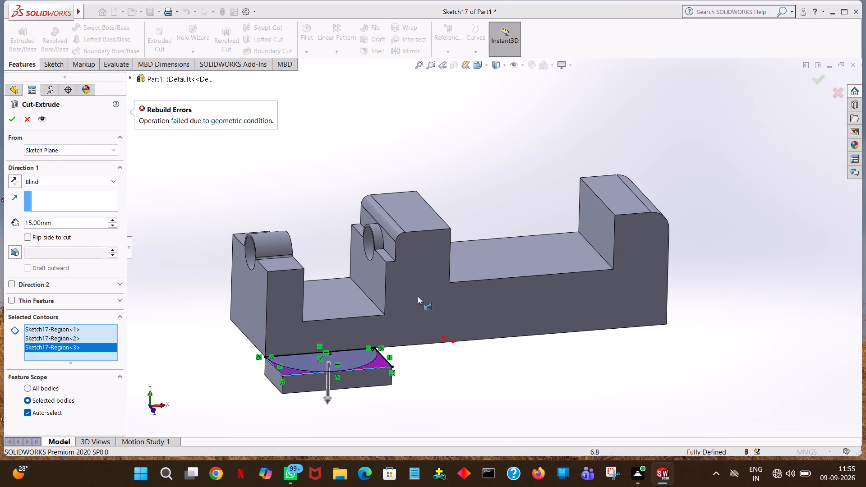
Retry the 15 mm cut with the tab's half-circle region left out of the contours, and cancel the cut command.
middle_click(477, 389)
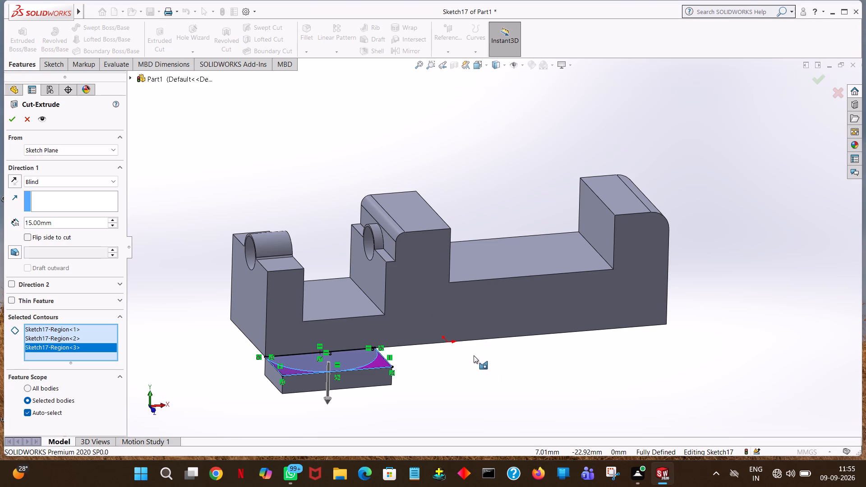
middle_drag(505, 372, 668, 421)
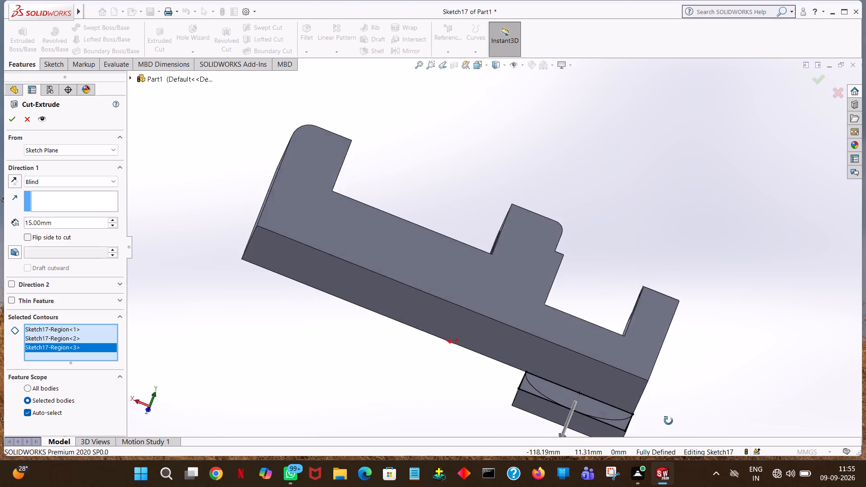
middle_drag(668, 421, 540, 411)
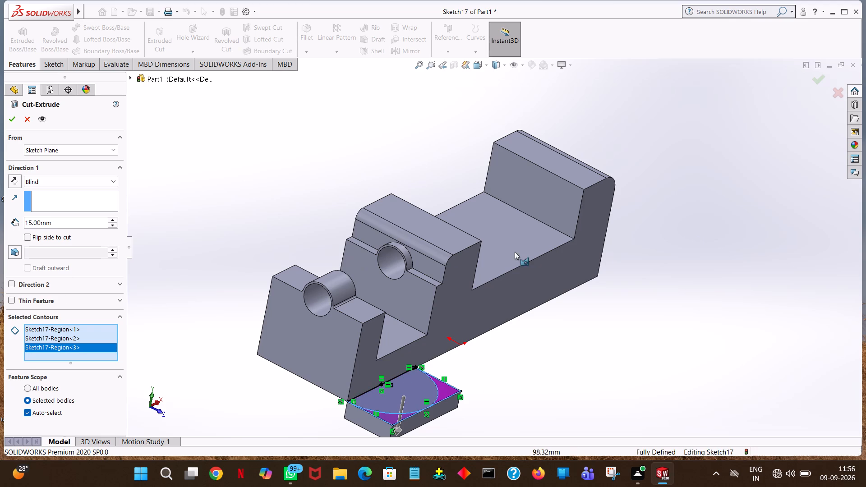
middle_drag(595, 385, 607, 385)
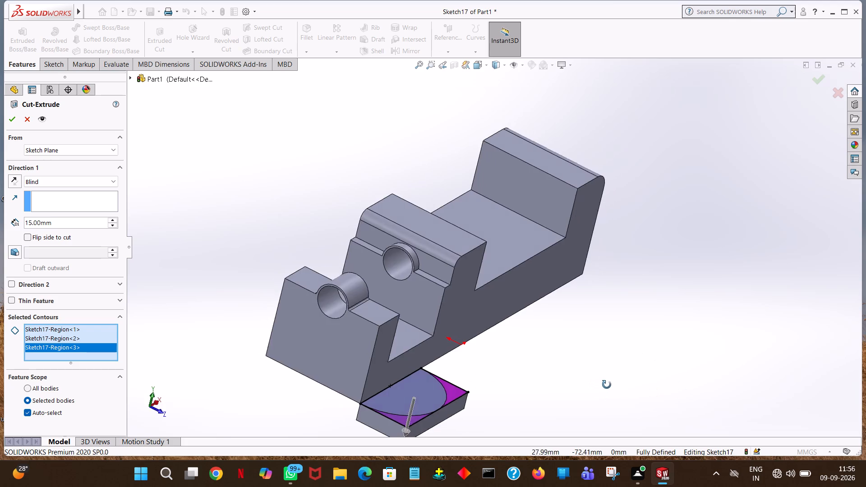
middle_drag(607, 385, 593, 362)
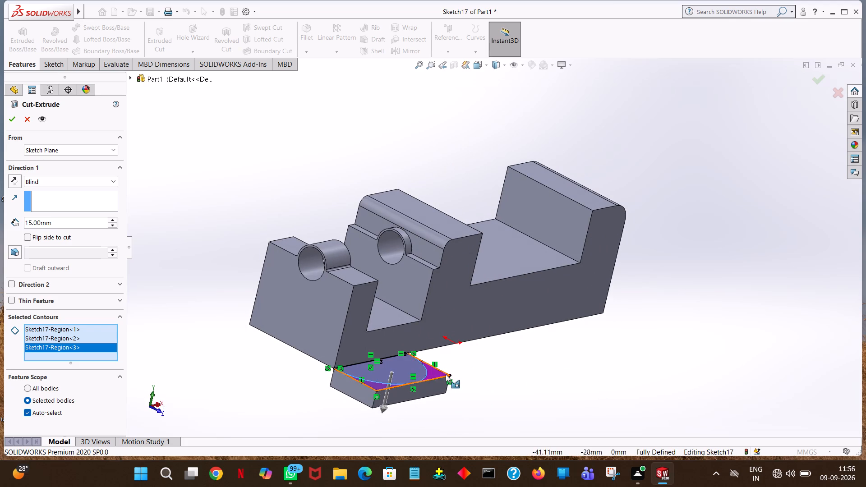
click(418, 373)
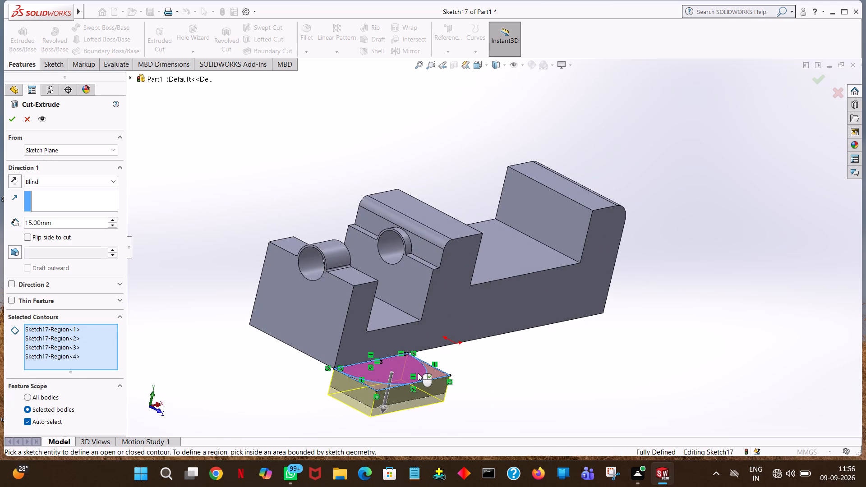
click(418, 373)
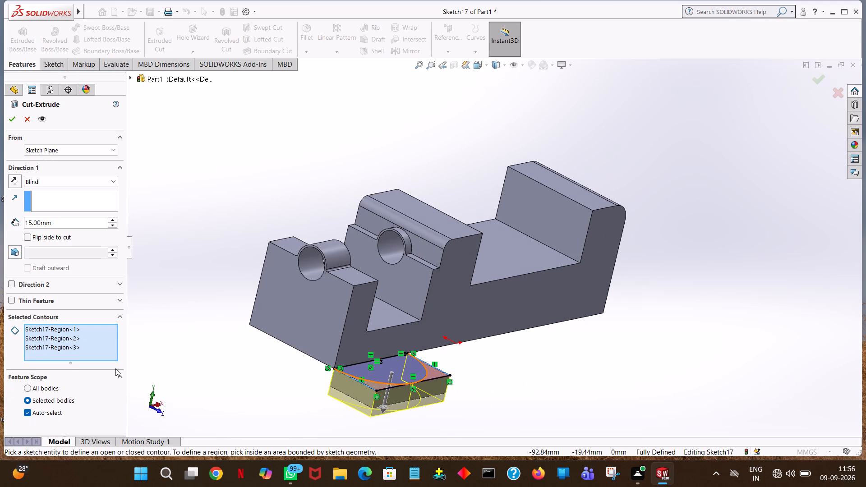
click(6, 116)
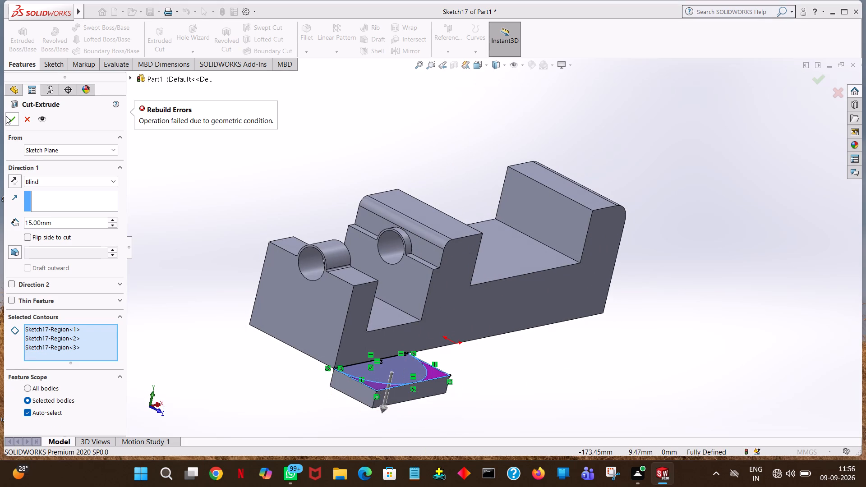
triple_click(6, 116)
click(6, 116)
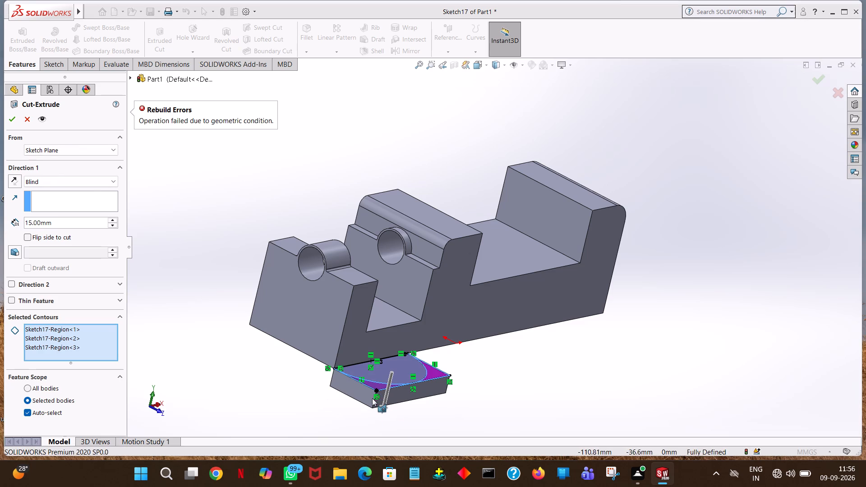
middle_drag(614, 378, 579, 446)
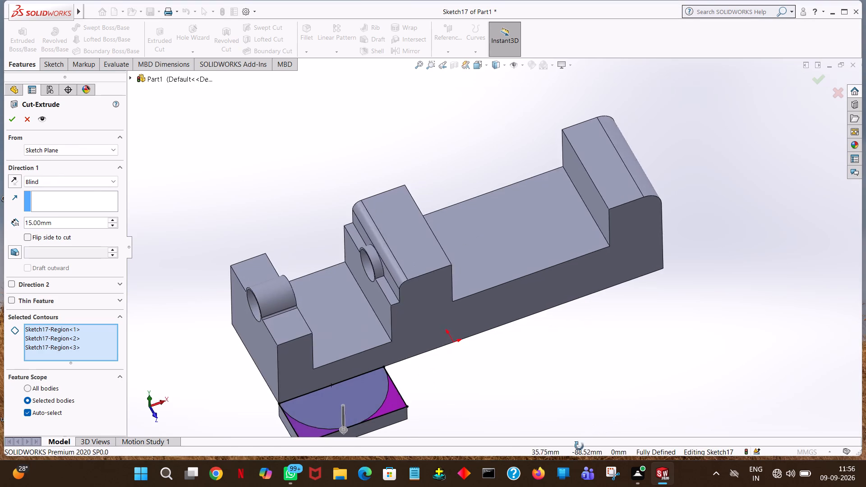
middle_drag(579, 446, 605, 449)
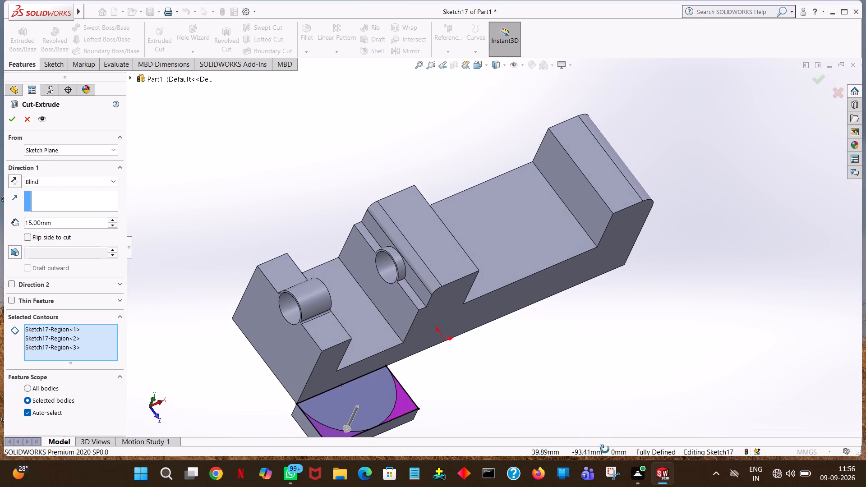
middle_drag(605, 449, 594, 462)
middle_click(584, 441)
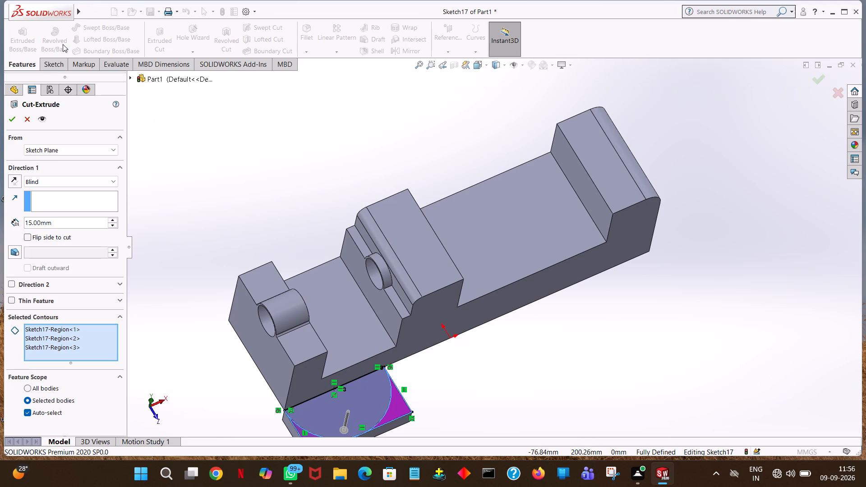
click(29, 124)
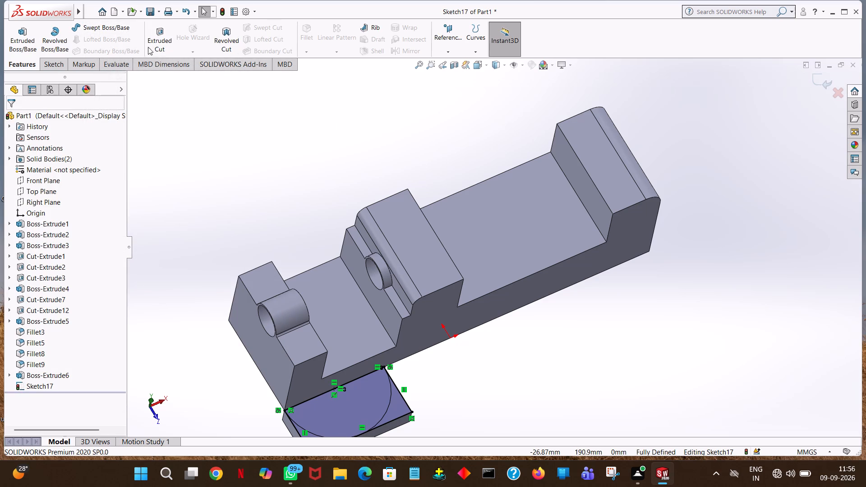
Trim away the sketch rectangle's straight line where the tab meets the main block.
click(60, 63)
click(180, 41)
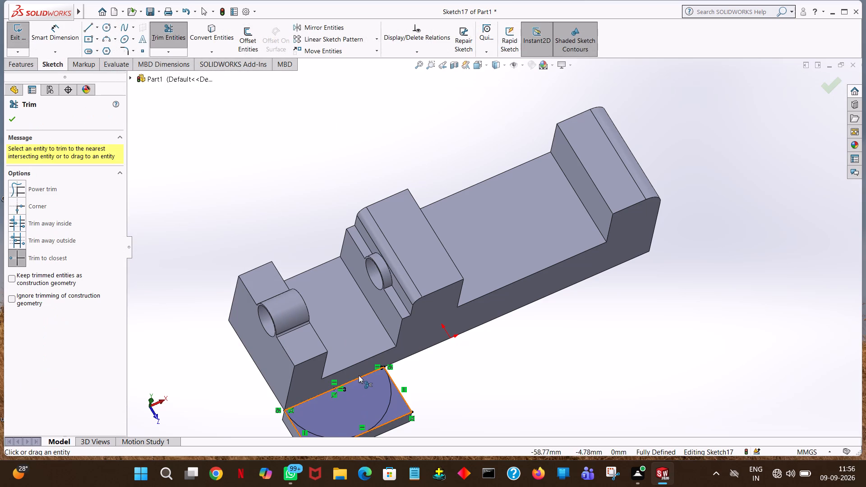
click(361, 377)
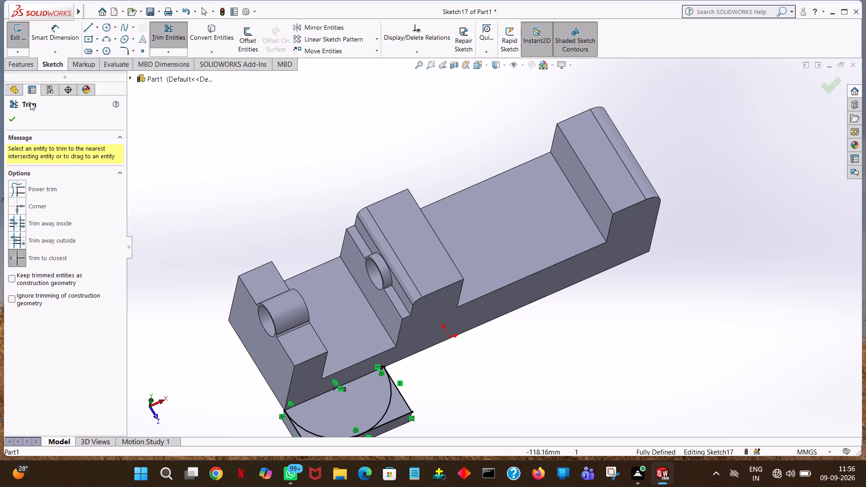
Try to cut the two tab corner regions outside the arc 15 mm deep with a blind Extruded Cut.
click(19, 69)
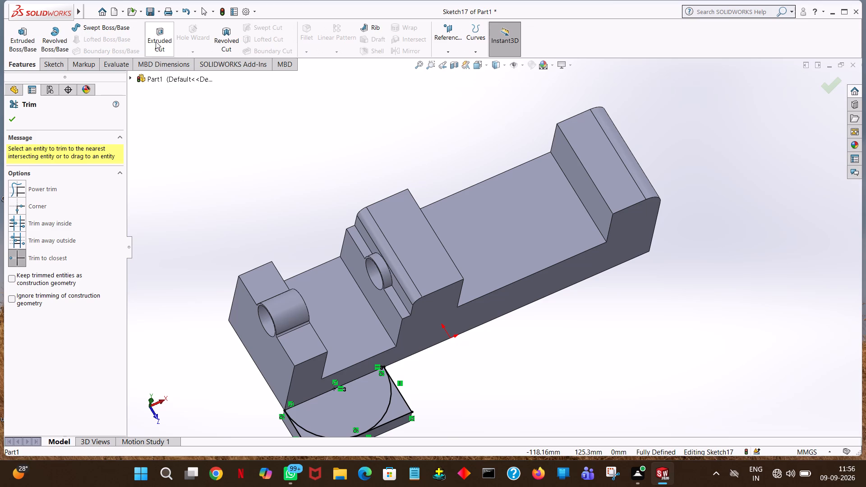
click(156, 41)
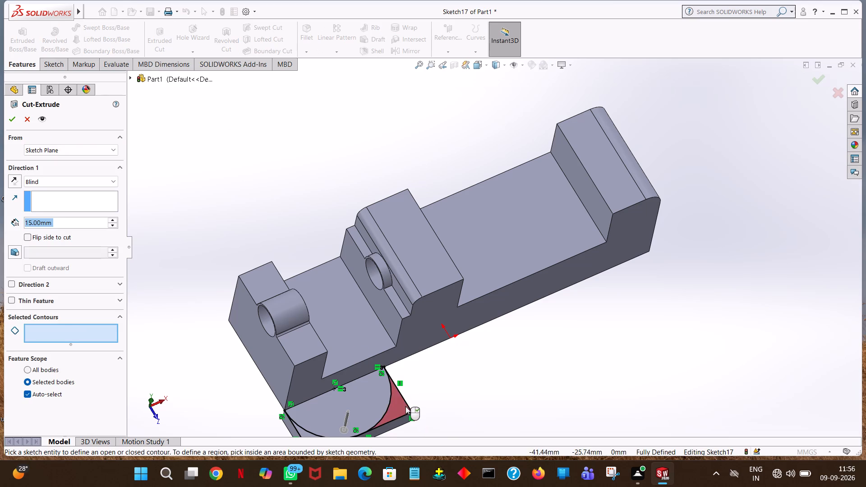
click(404, 406)
middle_drag(428, 393, 424, 296)
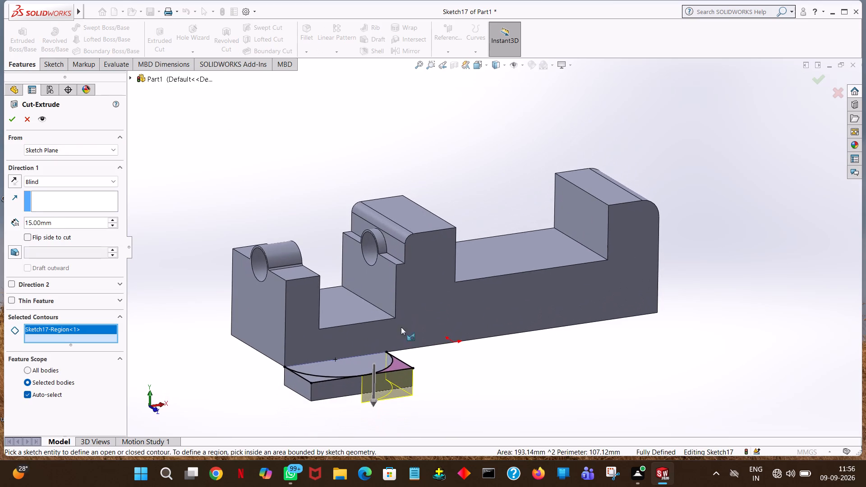
click(308, 378)
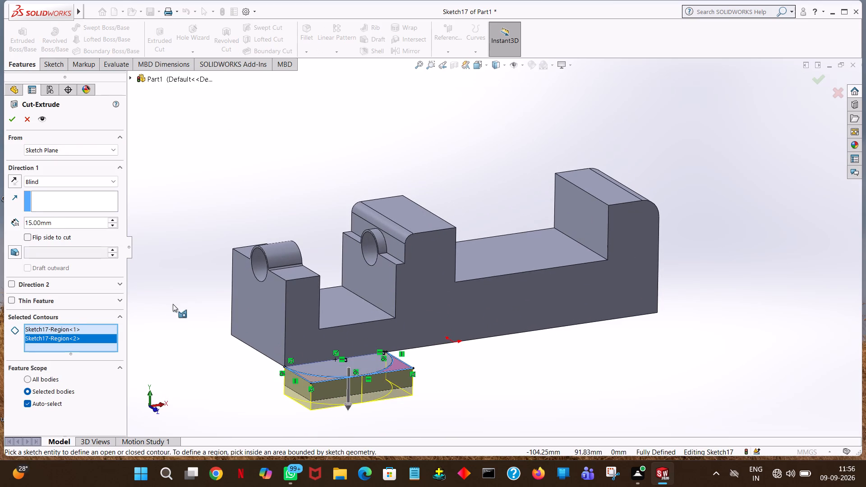
click(14, 117)
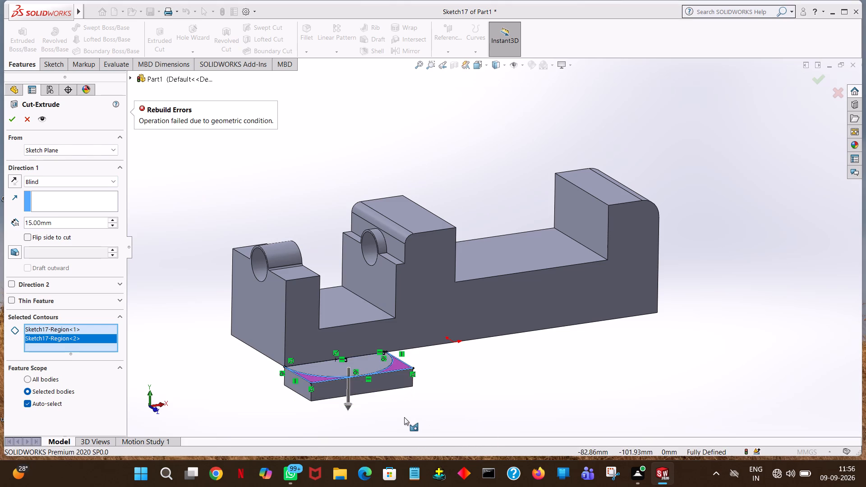
Add both tab corner regions outside the arc to the 15 mm cut's selected contours again.
middle_drag(426, 421, 437, 422)
middle_click(437, 422)
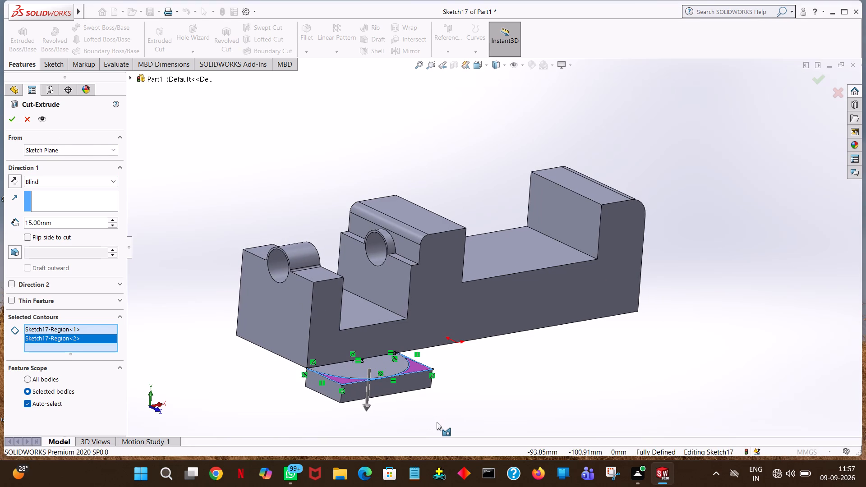
middle_drag(437, 422, 475, 319)
middle_drag(475, 322, 472, 347)
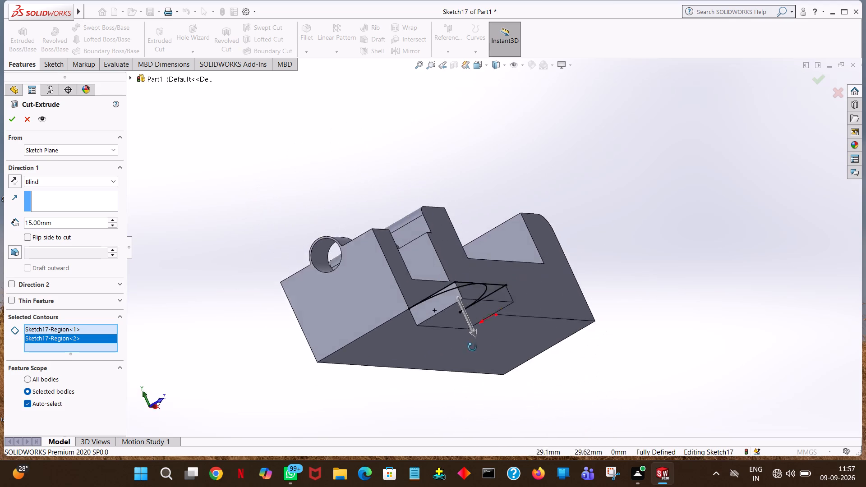
middle_drag(472, 347, 437, 404)
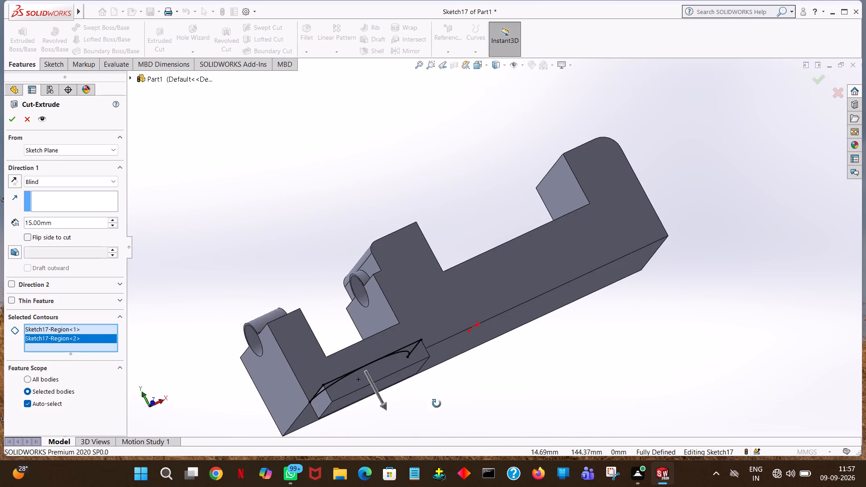
middle_drag(437, 404, 525, 389)
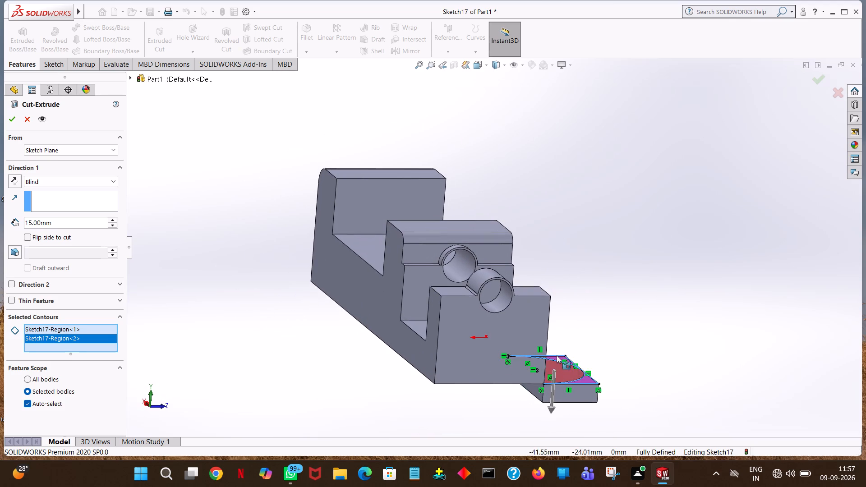
click(587, 377)
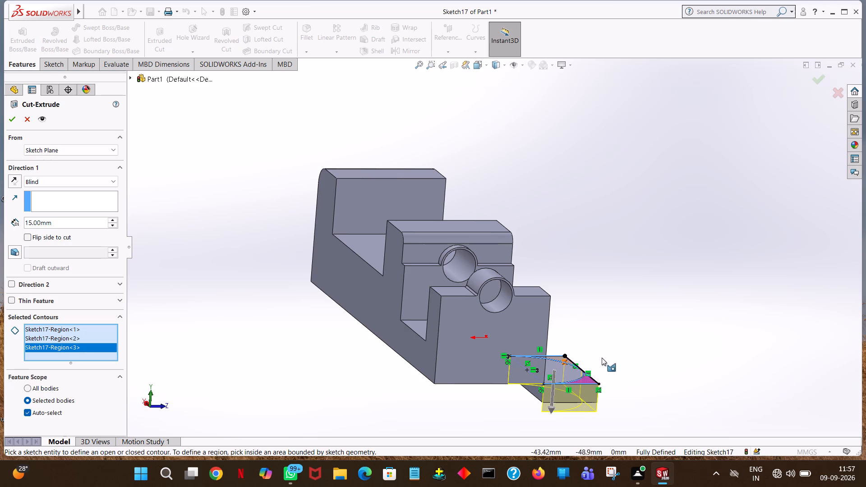
middle_drag(596, 371, 581, 395)
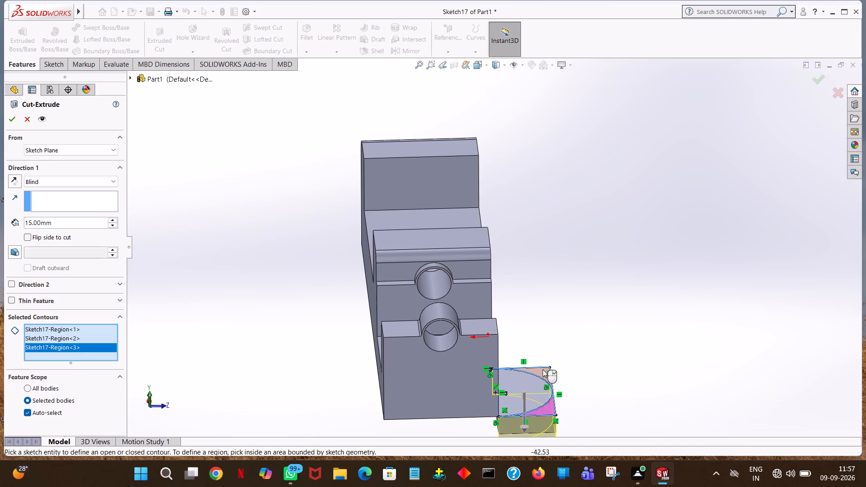
click(543, 369)
middle_drag(557, 351, 485, 267)
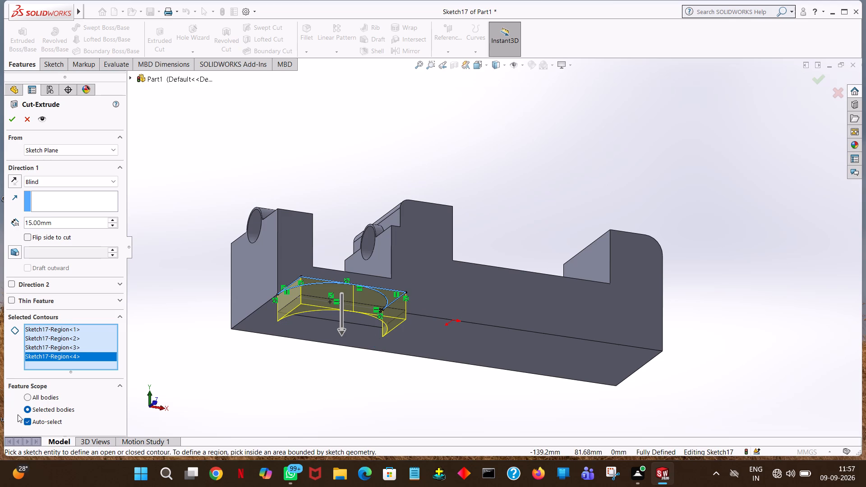
Restrict the 15 mm corner cut's feature scope to the tab body, with automatic body selection off, and complete the cut.
click(30, 411)
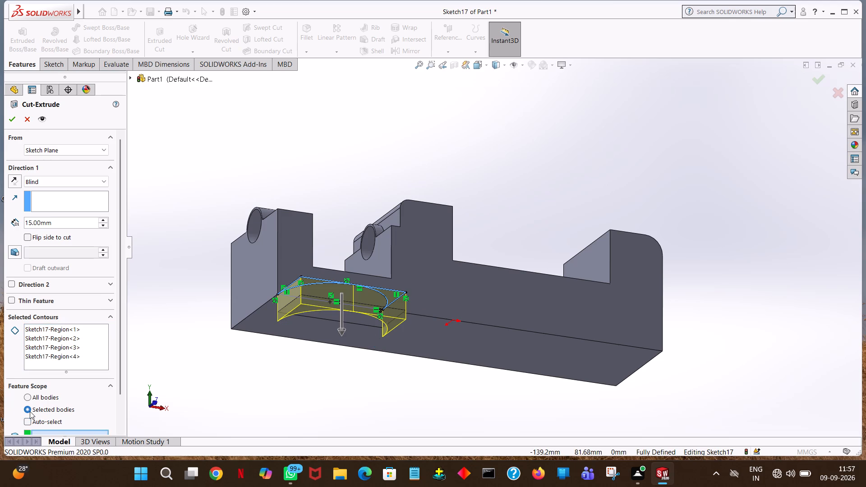
drag(120, 341, 120, 371)
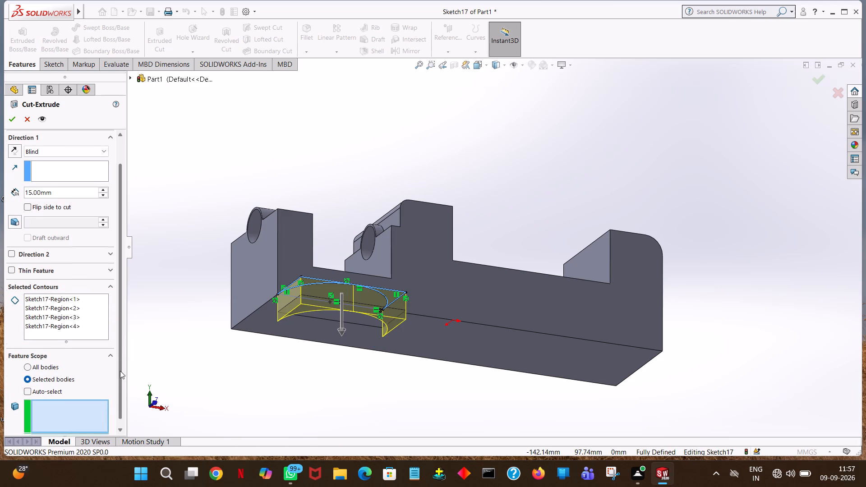
drag(120, 371, 121, 382)
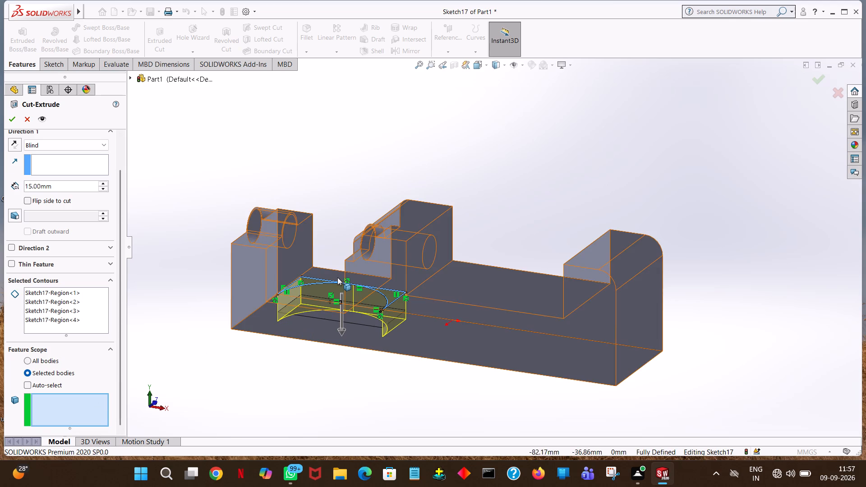
middle_drag(318, 390, 349, 410)
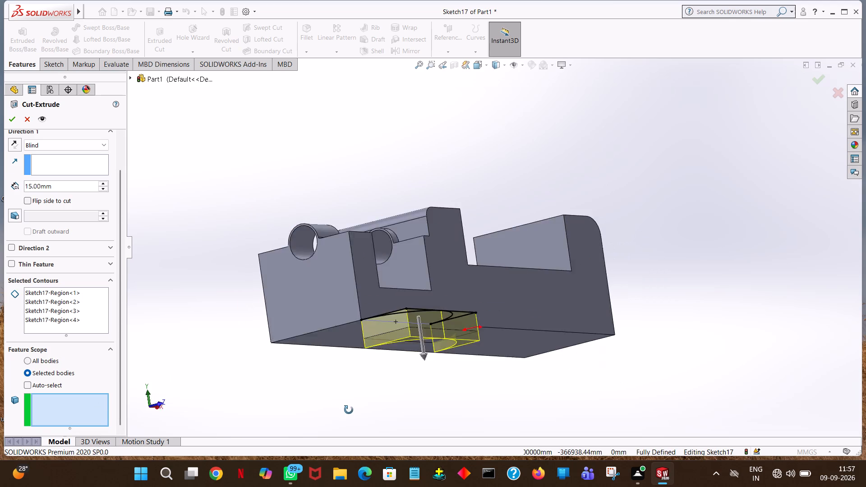
middle_drag(349, 410, 406, 448)
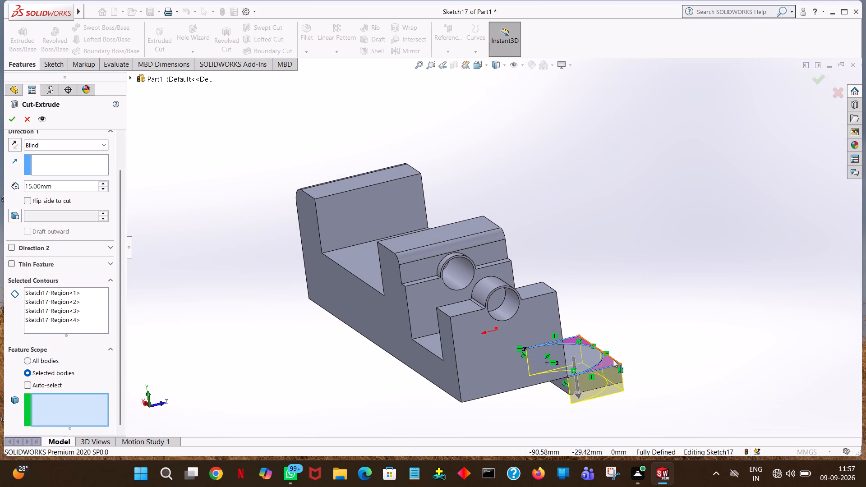
click(608, 359)
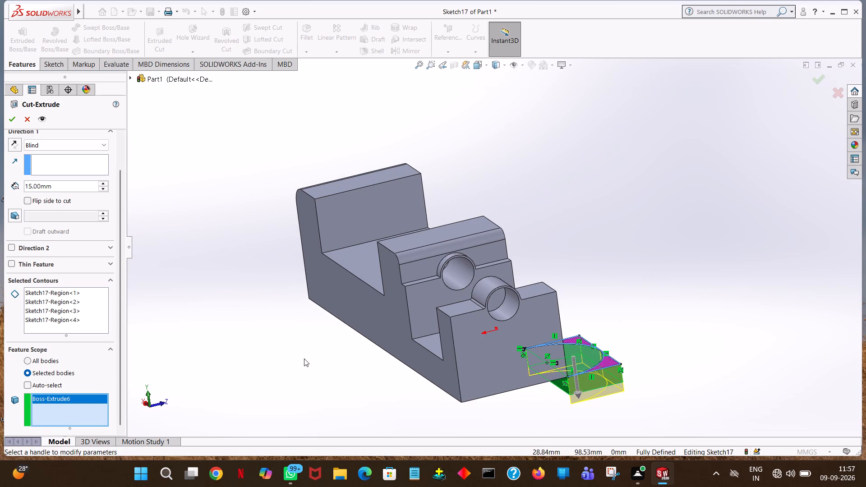
middle_drag(308, 358, 216, 330)
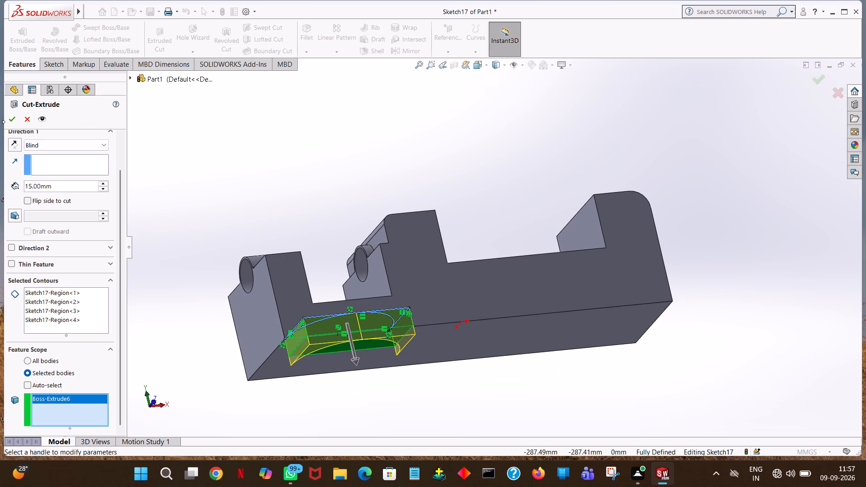
click(11, 120)
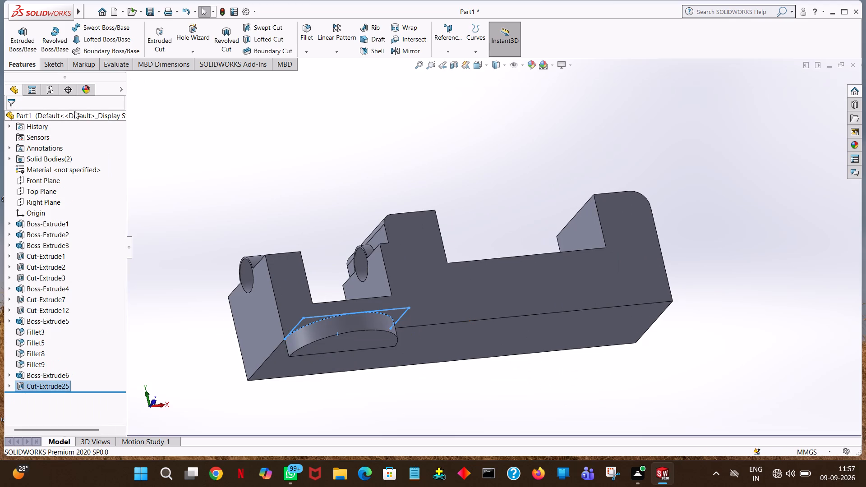
click(347, 134)
middle_drag(361, 138, 424, 213)
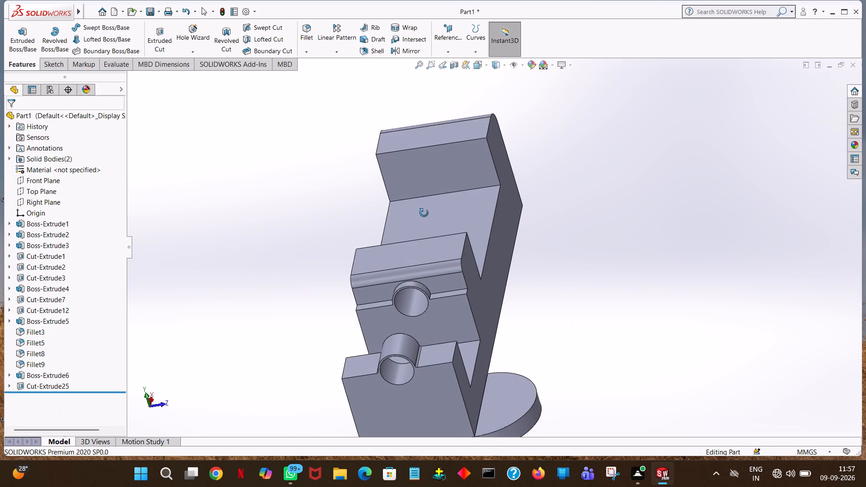
middle_drag(424, 213, 387, 206)
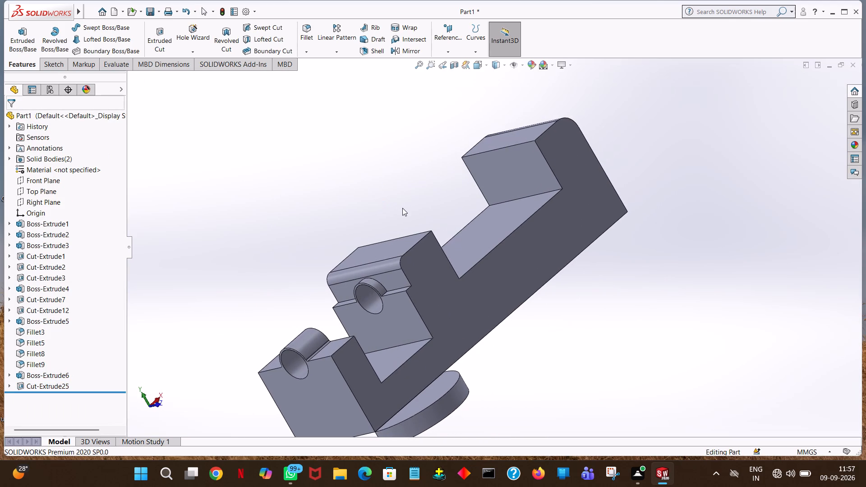
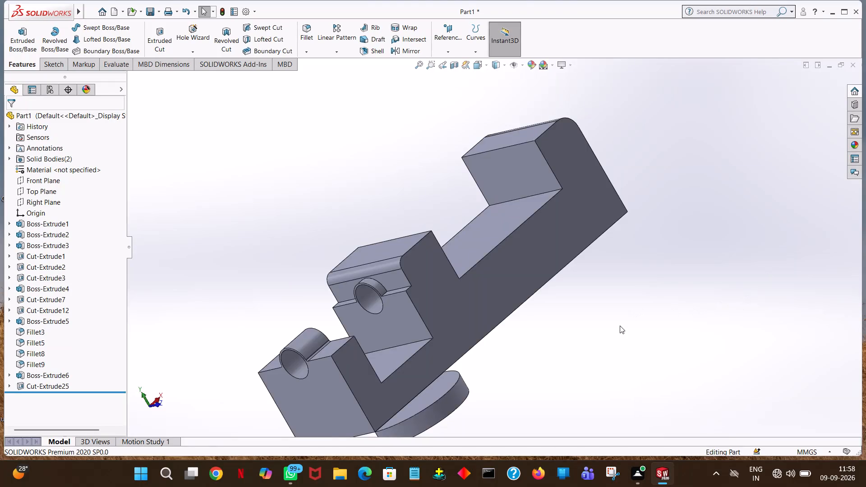
Sketch a closed 60 by 10 mm rectangle of lines over the flat vertical face of the rounded lug beneath the body.
middle_drag(619, 326, 663, 259)
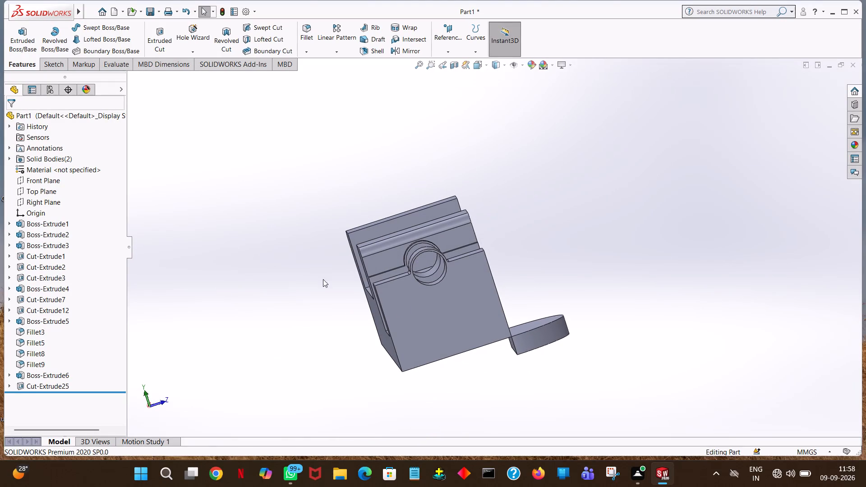
middle_drag(506, 364, 519, 323)
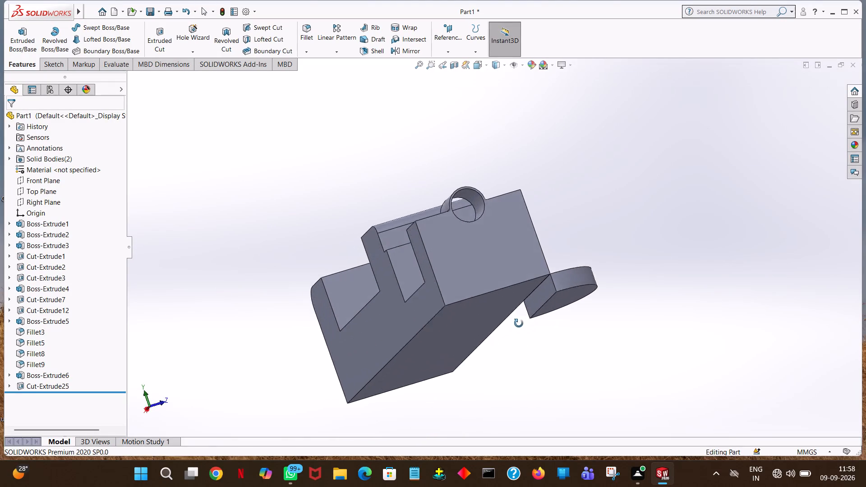
middle_drag(519, 323, 545, 307)
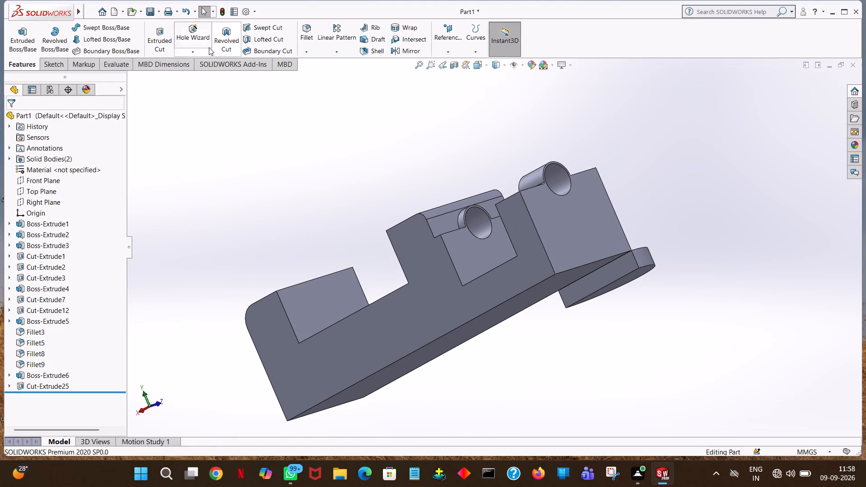
click(37, 43)
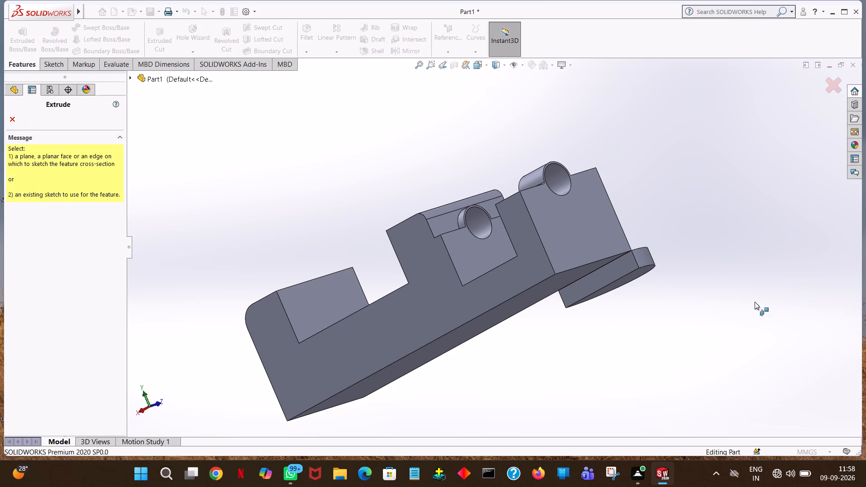
click(611, 276)
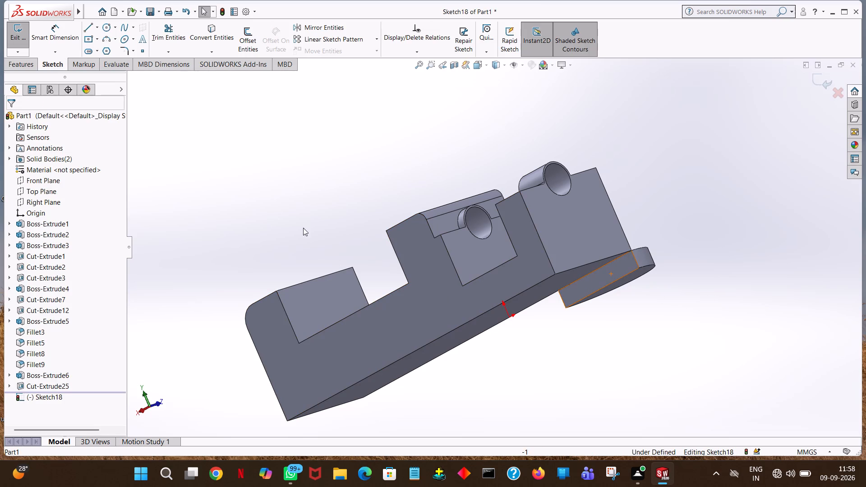
key(space)
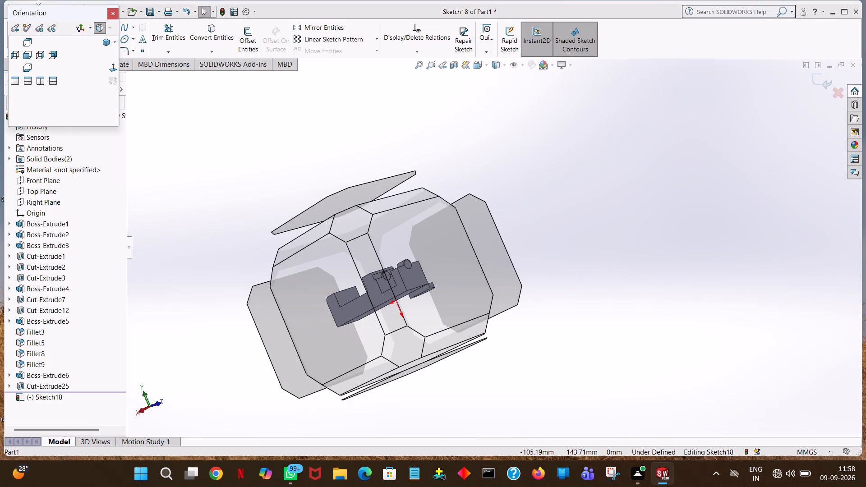
click(111, 65)
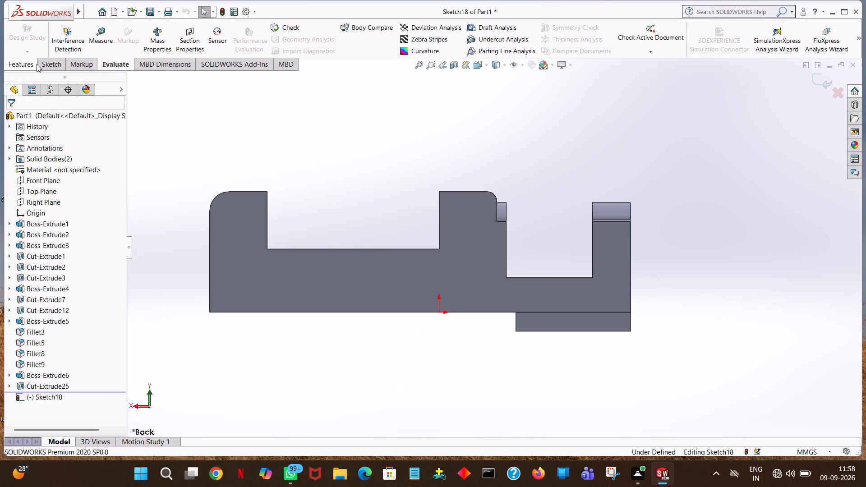
click(48, 65)
click(83, 30)
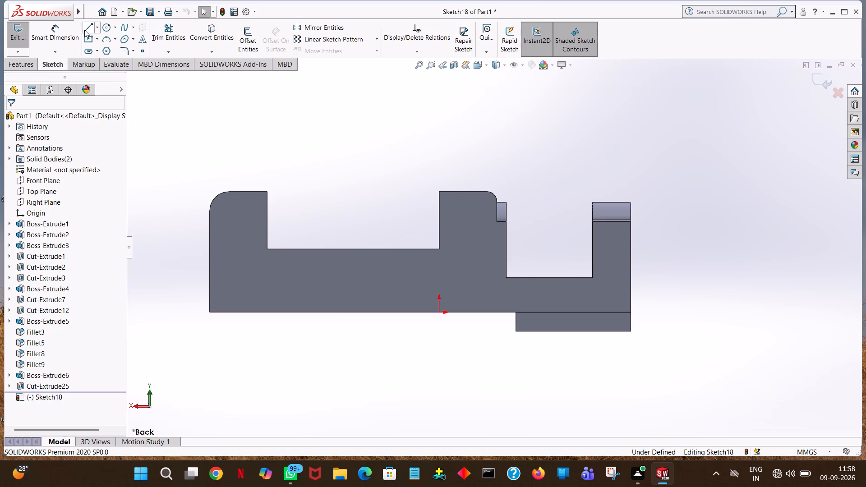
click(516, 313)
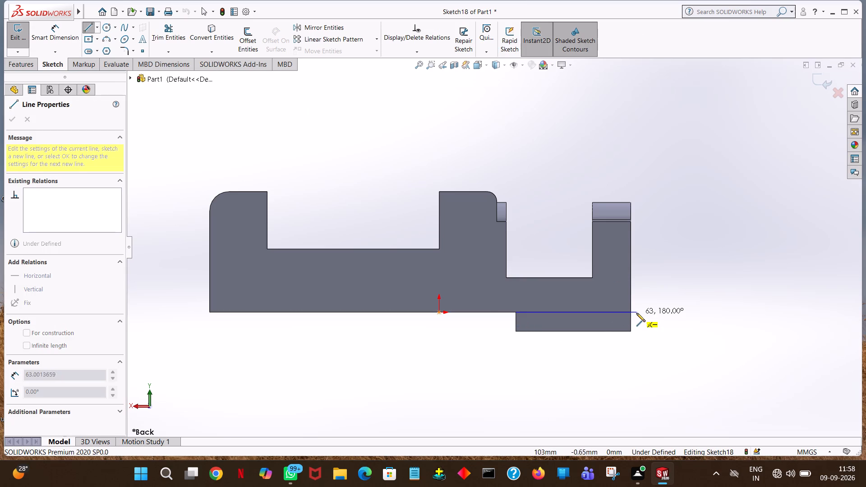
click(630, 311)
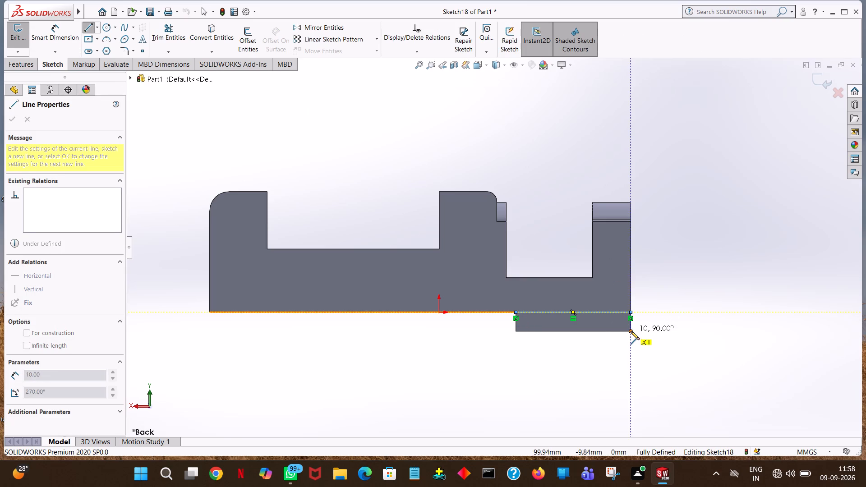
click(631, 331)
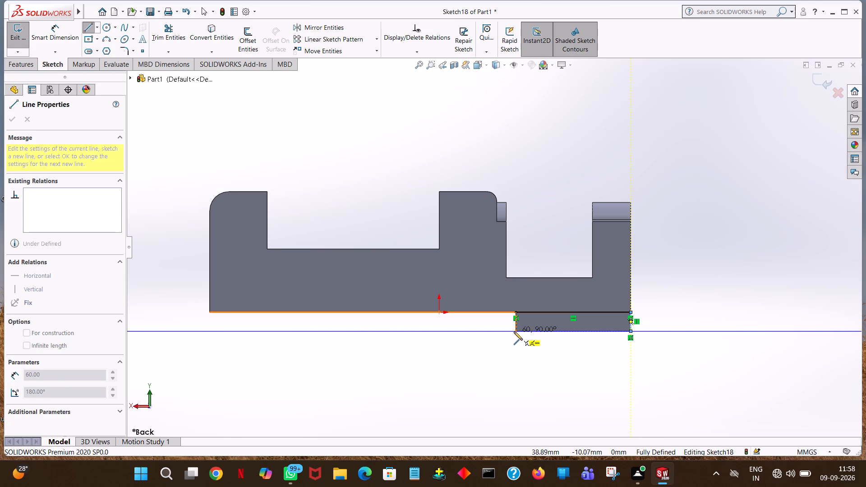
click(515, 332)
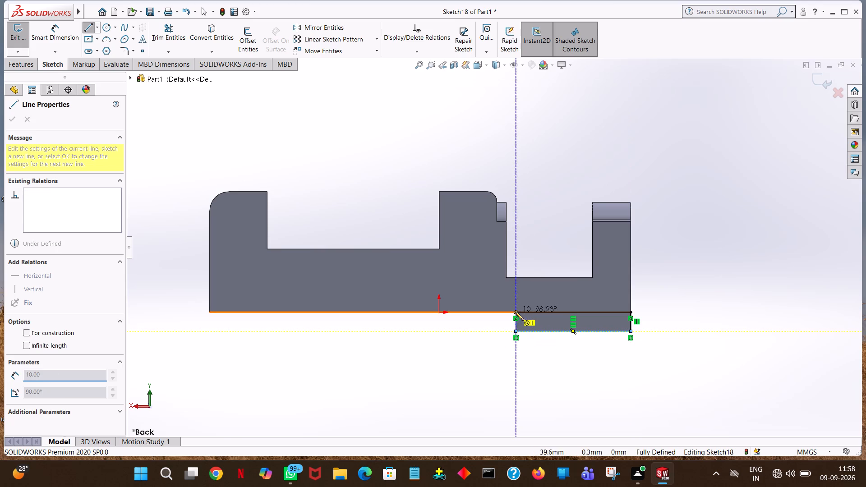
click(516, 312)
right_click(516, 312)
click(539, 318)
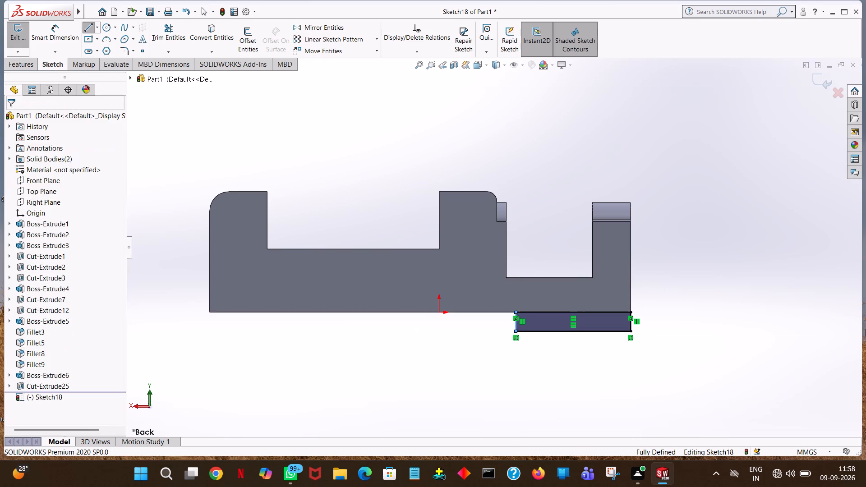
Extrude the rectangle 15 mm blind under the body, with the result merged.
middle_drag(865, 330, 697, 345)
middle_drag(697, 345, 607, 360)
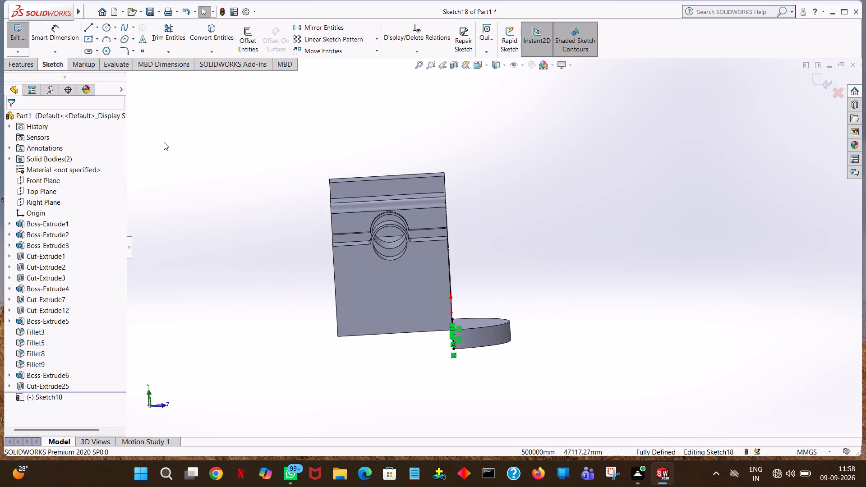
click(15, 62)
click(23, 51)
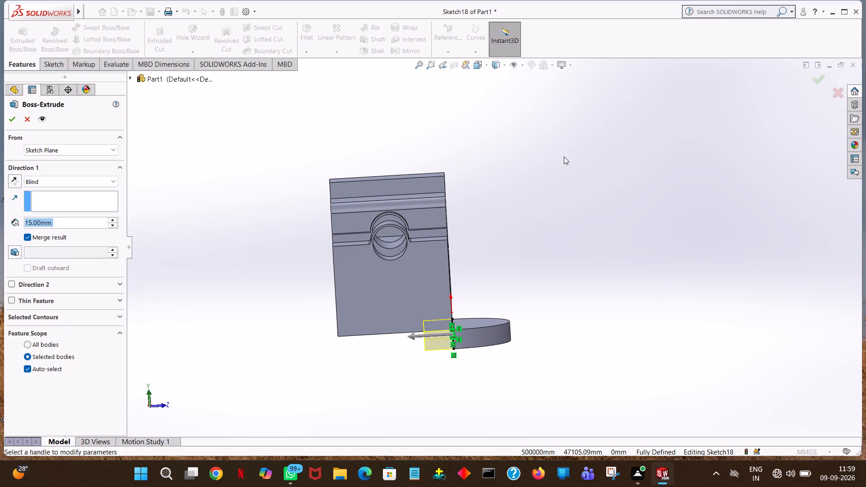
click(7, 115)
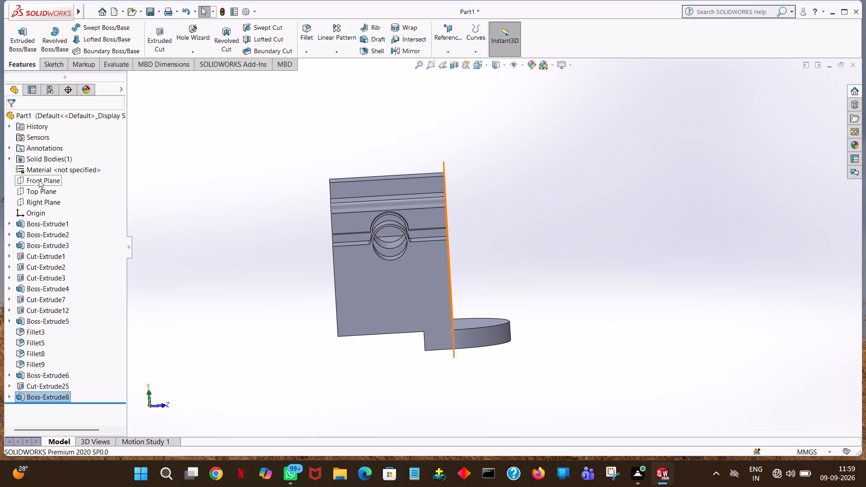
Create a reference plane offset 30 mm from the Front Plane, flipped so it passes through the middle of the body.
click(39, 180)
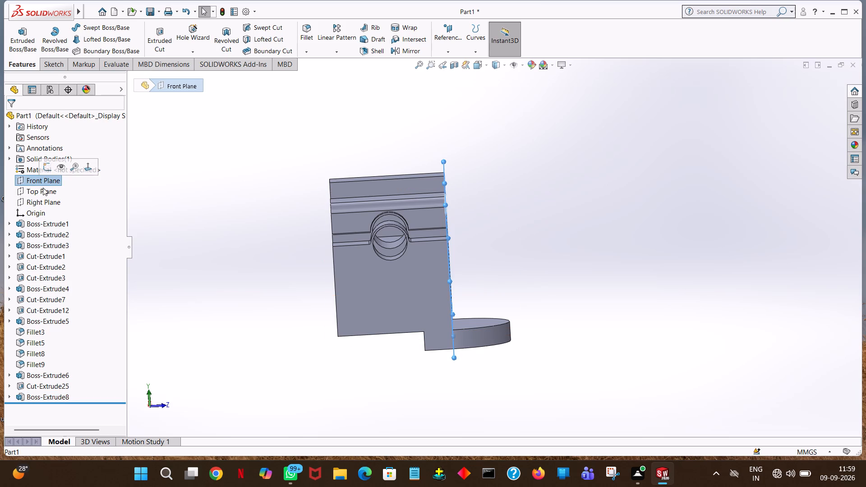
click(444, 51)
click(446, 60)
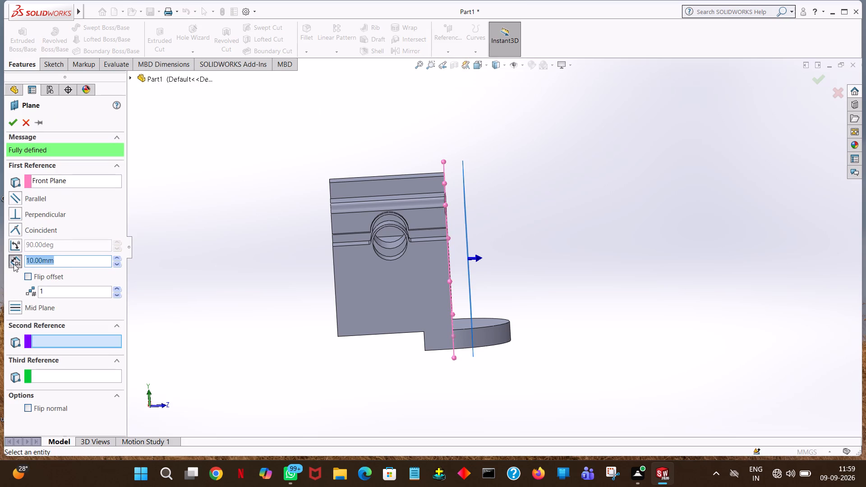
click(25, 276)
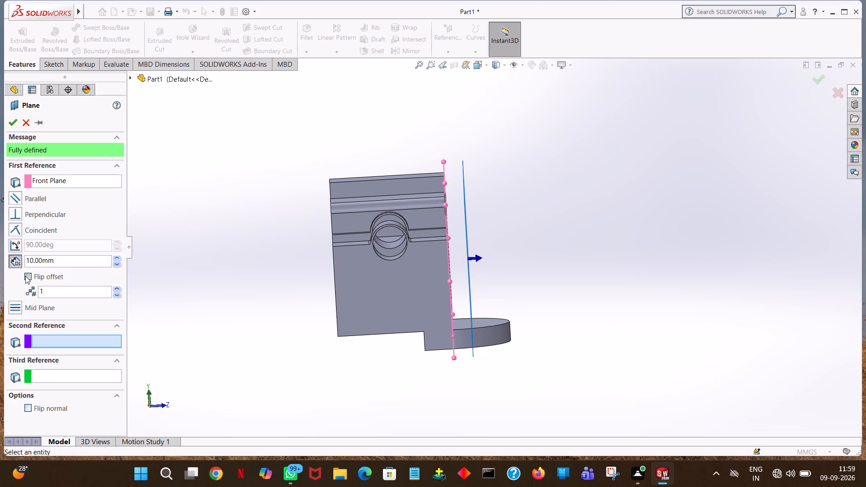
click(118, 257)
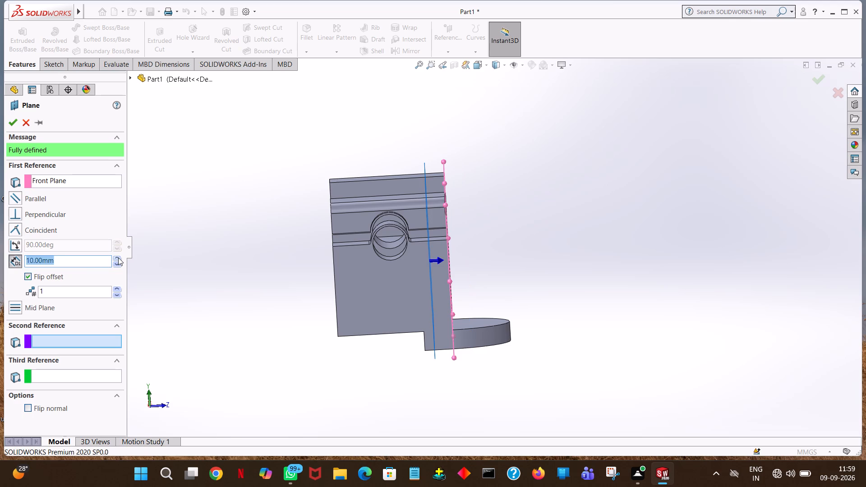
click(118, 257)
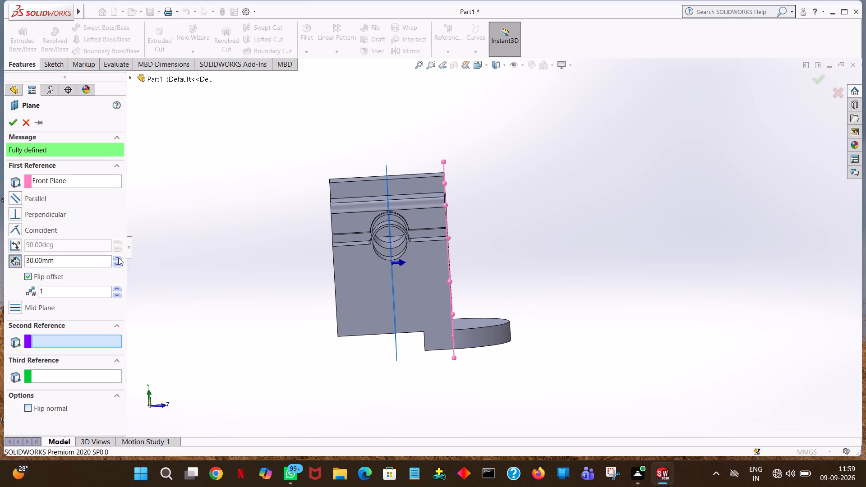
click(118, 257)
double_click(118, 257)
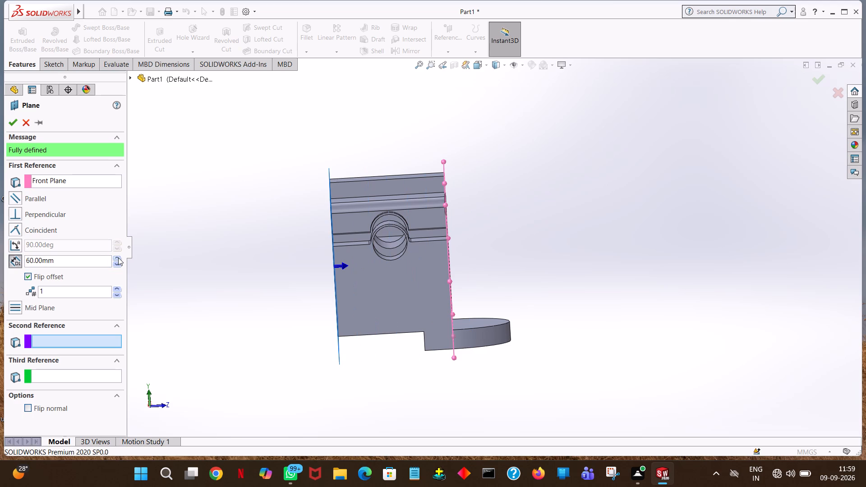
double_click(118, 264)
click(118, 264)
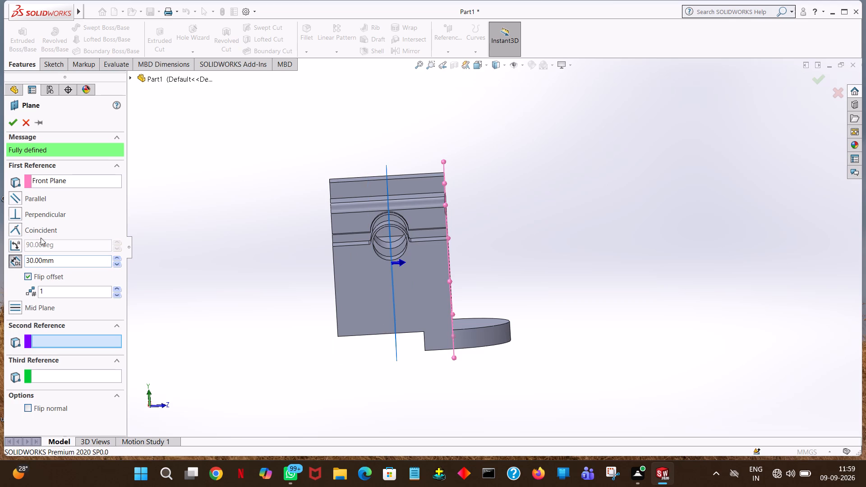
click(16, 116)
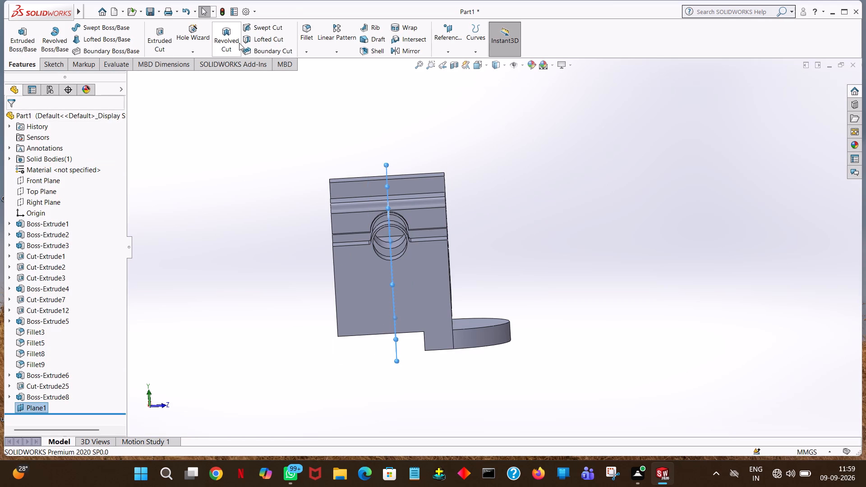
Try to mirror the lug features Boss-Extrude6, Cut-Extrude25 and Boss-Extrude8 about Plane1.
click(405, 54)
click(481, 326)
click(483, 335)
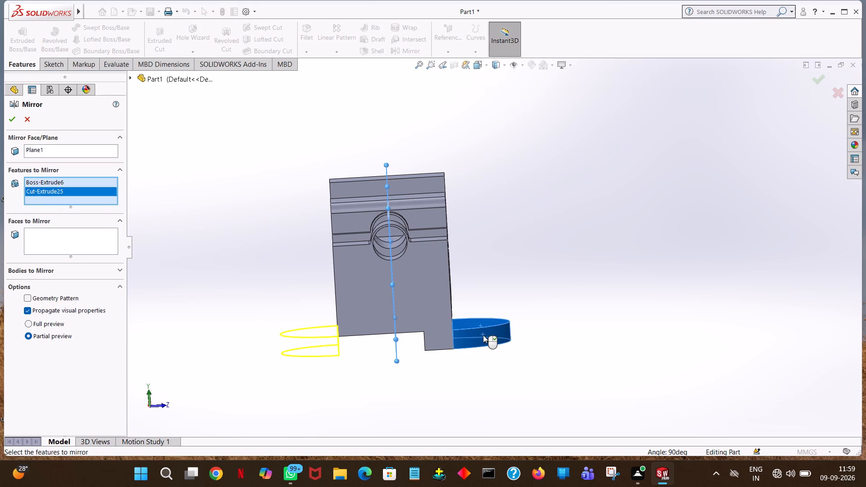
click(437, 340)
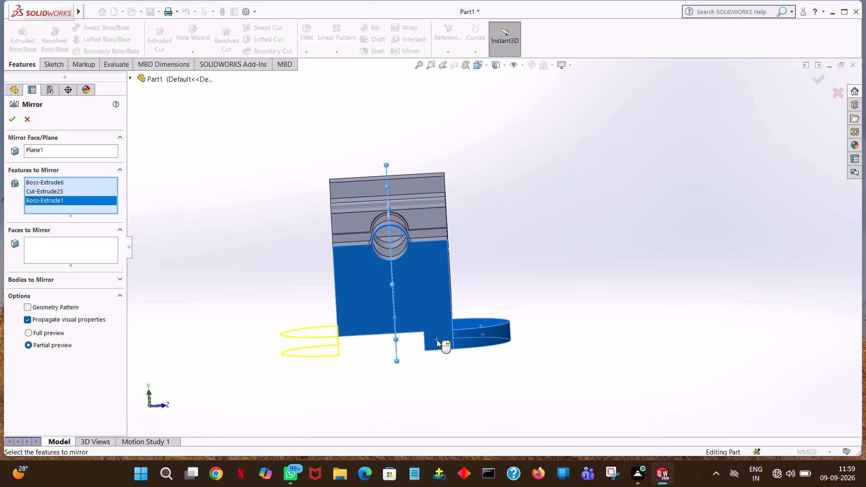
click(437, 304)
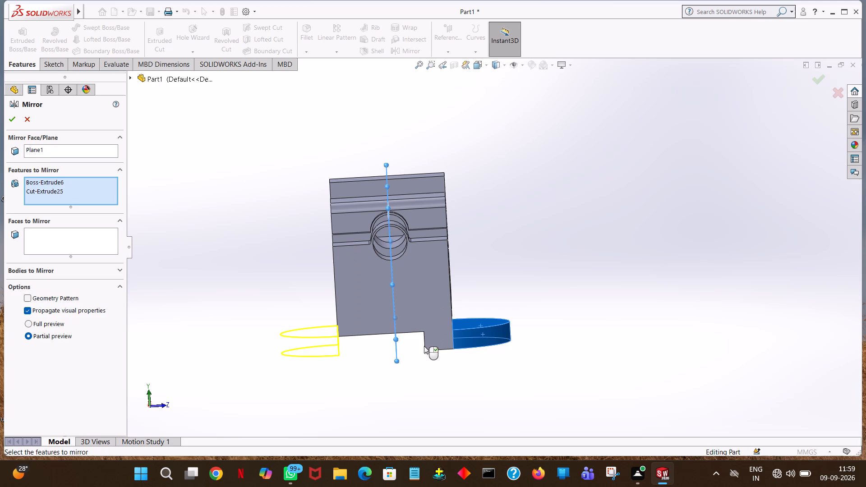
click(436, 346)
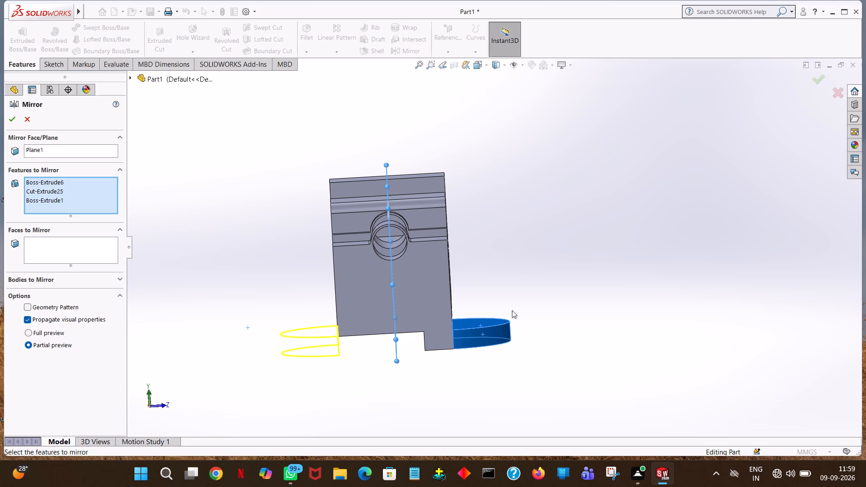
click(434, 288)
middle_drag(521, 292, 525, 251)
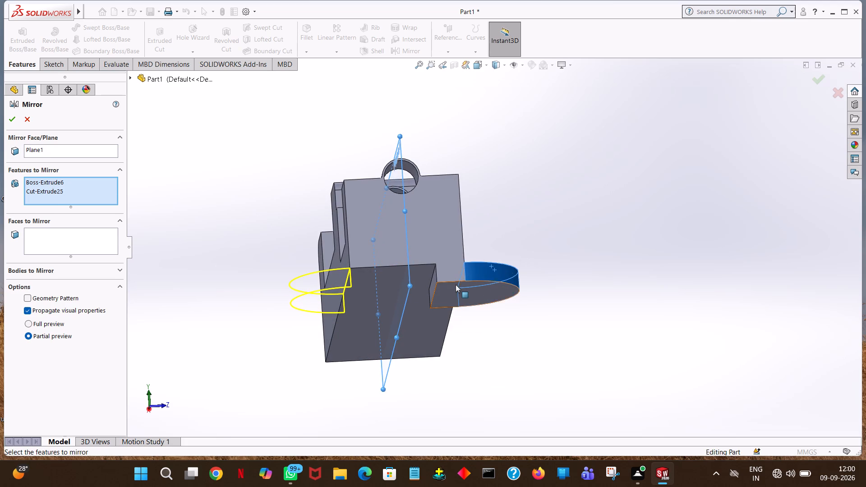
click(447, 289)
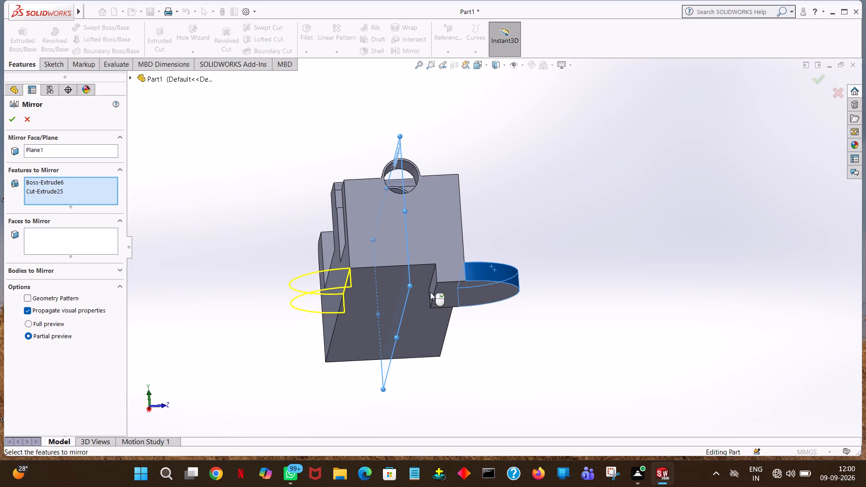
click(430, 290)
middle_drag(490, 247, 487, 277)
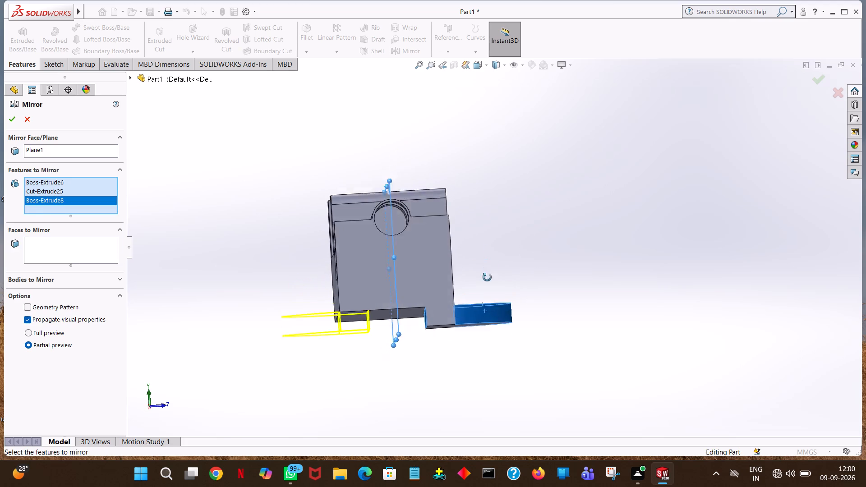
middle_drag(487, 277, 487, 296)
click(17, 124)
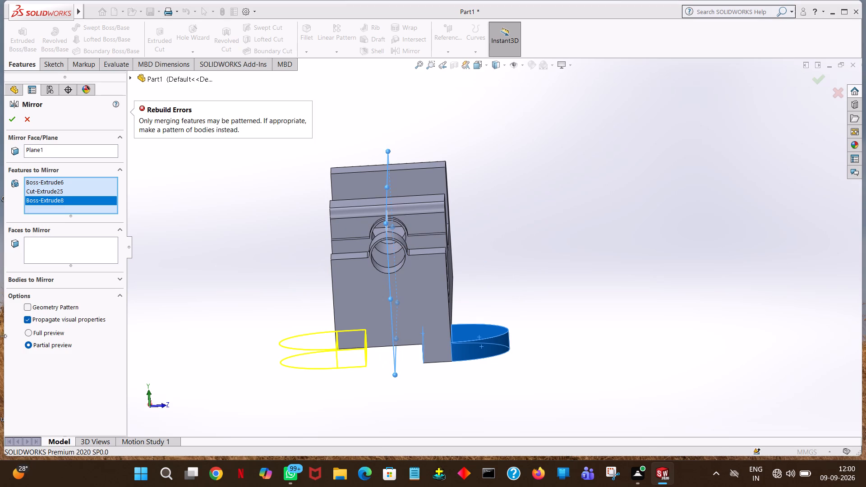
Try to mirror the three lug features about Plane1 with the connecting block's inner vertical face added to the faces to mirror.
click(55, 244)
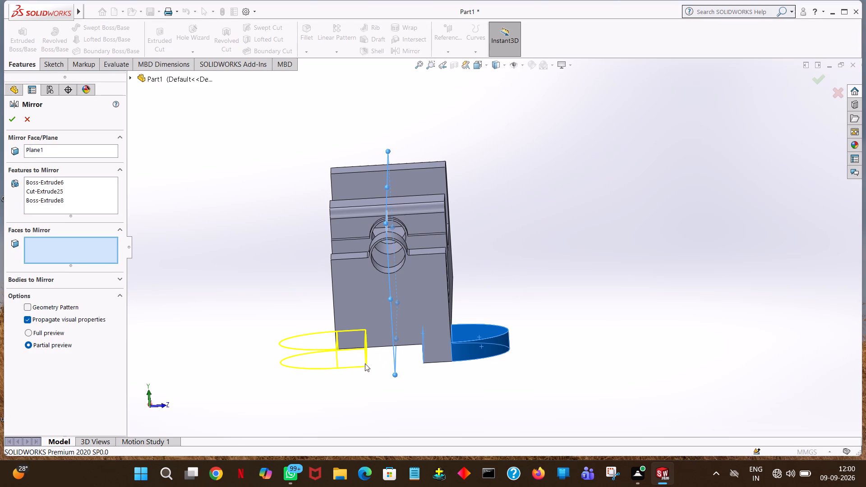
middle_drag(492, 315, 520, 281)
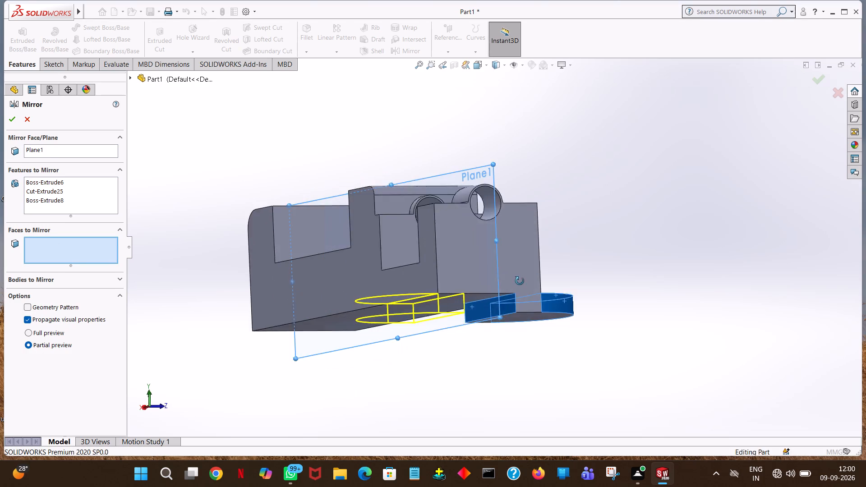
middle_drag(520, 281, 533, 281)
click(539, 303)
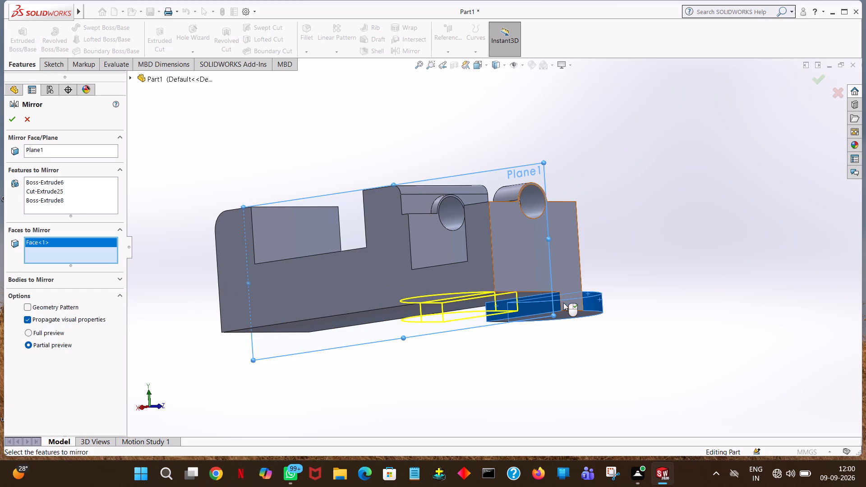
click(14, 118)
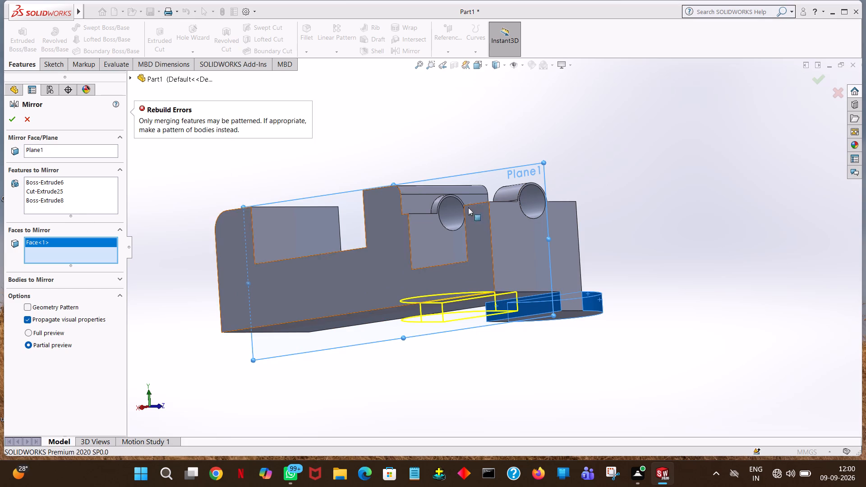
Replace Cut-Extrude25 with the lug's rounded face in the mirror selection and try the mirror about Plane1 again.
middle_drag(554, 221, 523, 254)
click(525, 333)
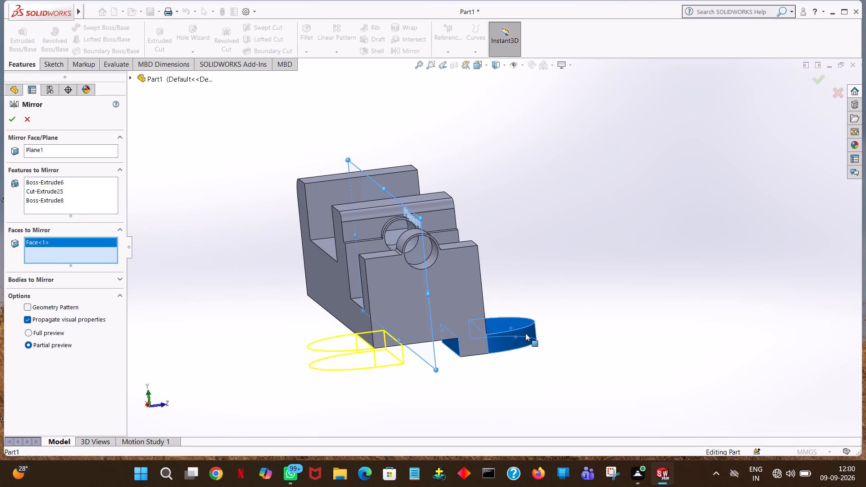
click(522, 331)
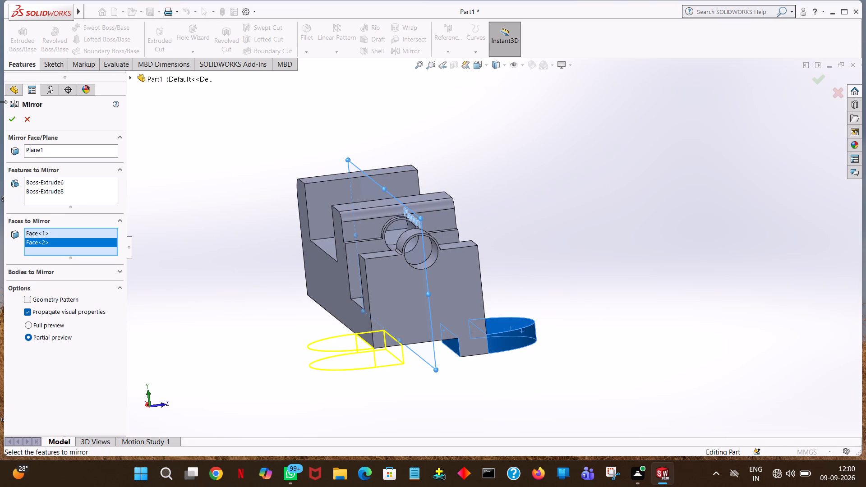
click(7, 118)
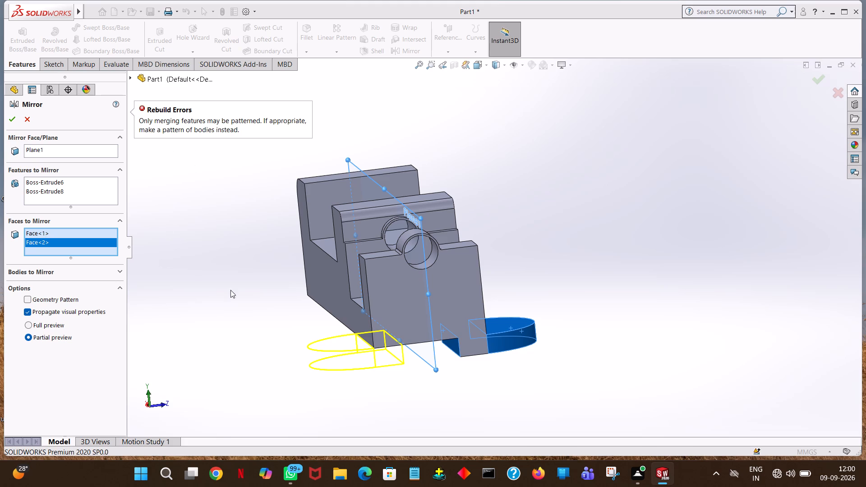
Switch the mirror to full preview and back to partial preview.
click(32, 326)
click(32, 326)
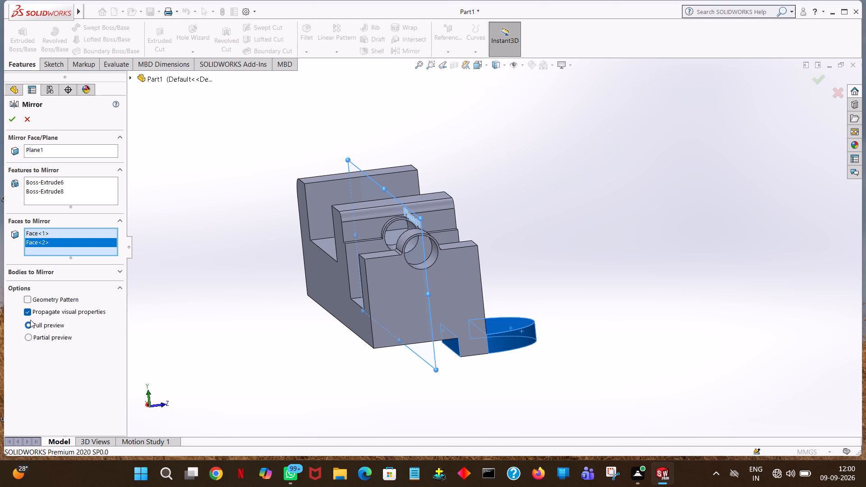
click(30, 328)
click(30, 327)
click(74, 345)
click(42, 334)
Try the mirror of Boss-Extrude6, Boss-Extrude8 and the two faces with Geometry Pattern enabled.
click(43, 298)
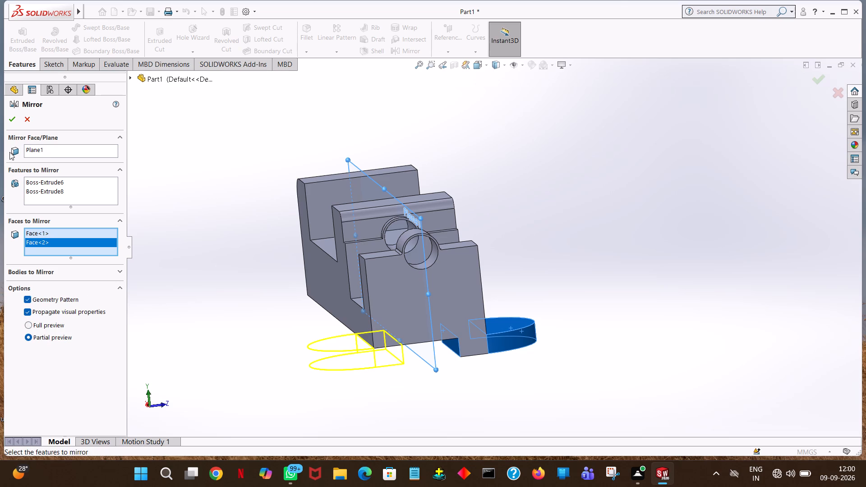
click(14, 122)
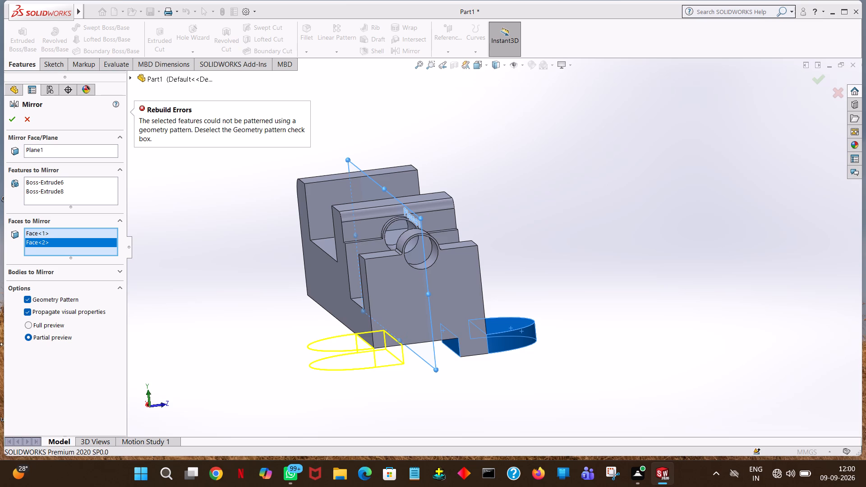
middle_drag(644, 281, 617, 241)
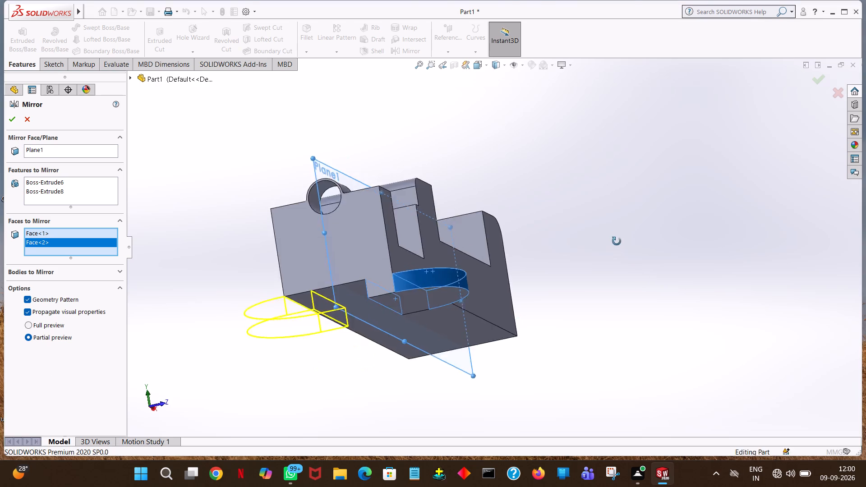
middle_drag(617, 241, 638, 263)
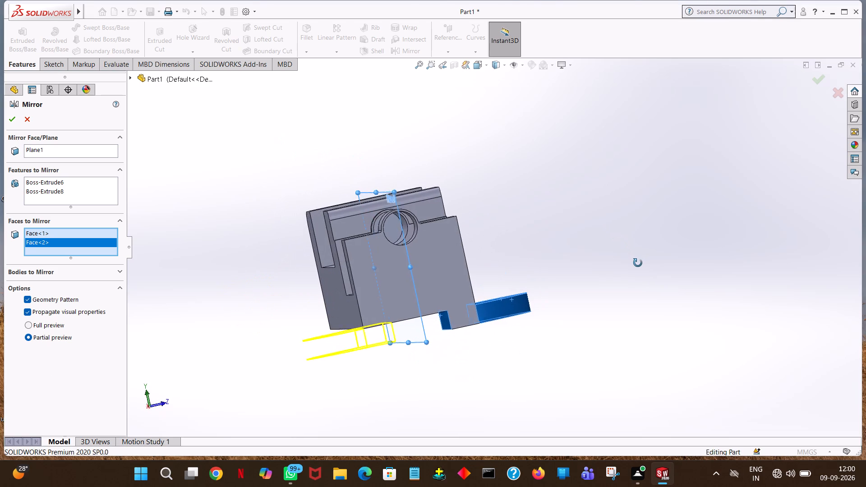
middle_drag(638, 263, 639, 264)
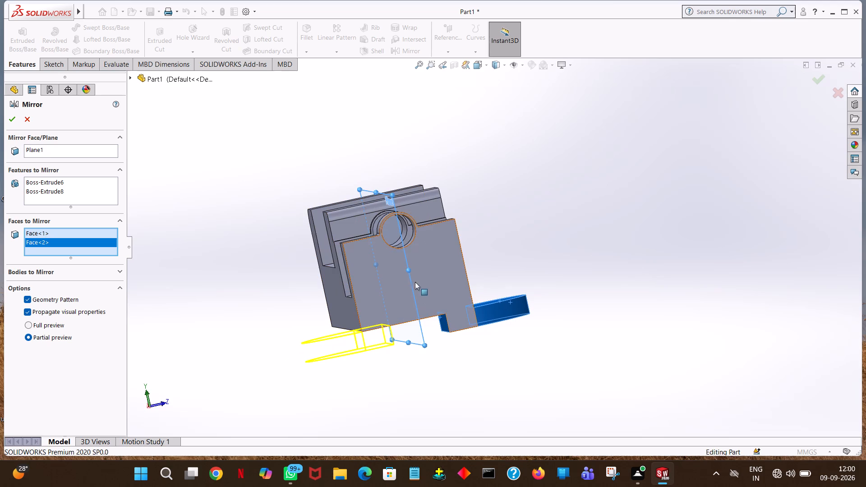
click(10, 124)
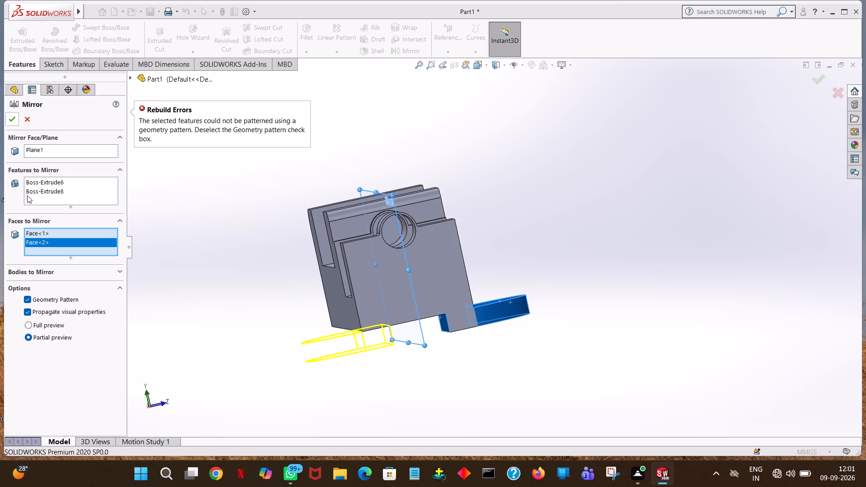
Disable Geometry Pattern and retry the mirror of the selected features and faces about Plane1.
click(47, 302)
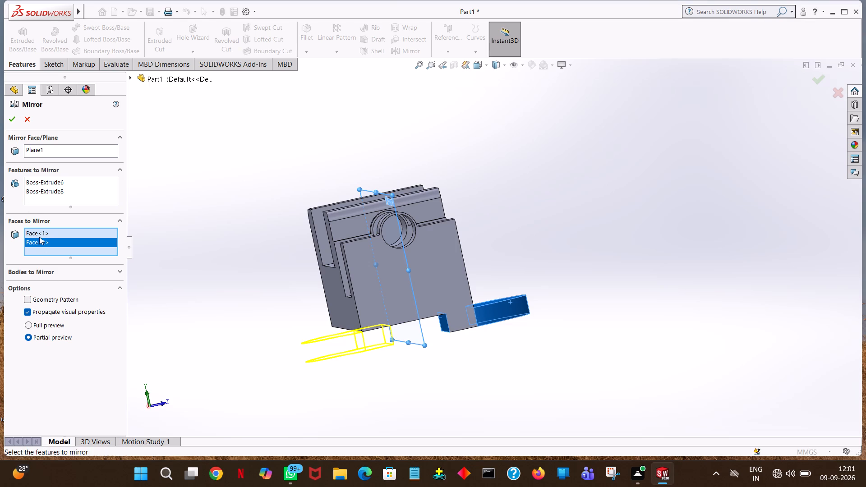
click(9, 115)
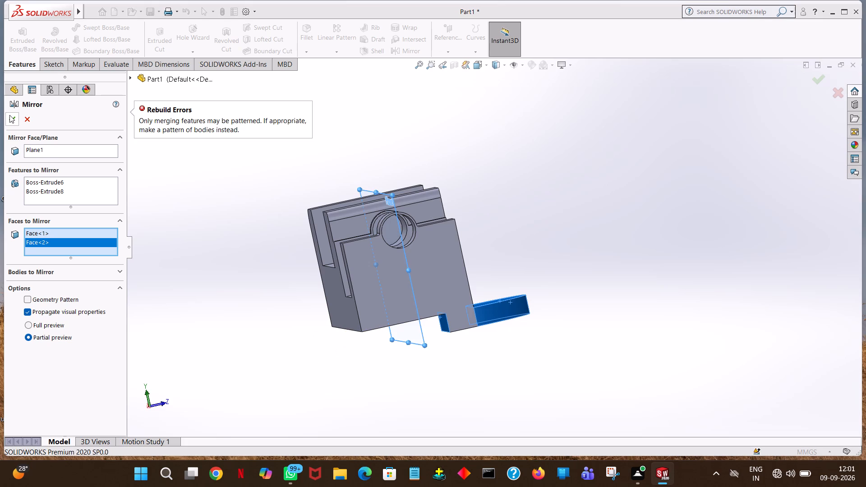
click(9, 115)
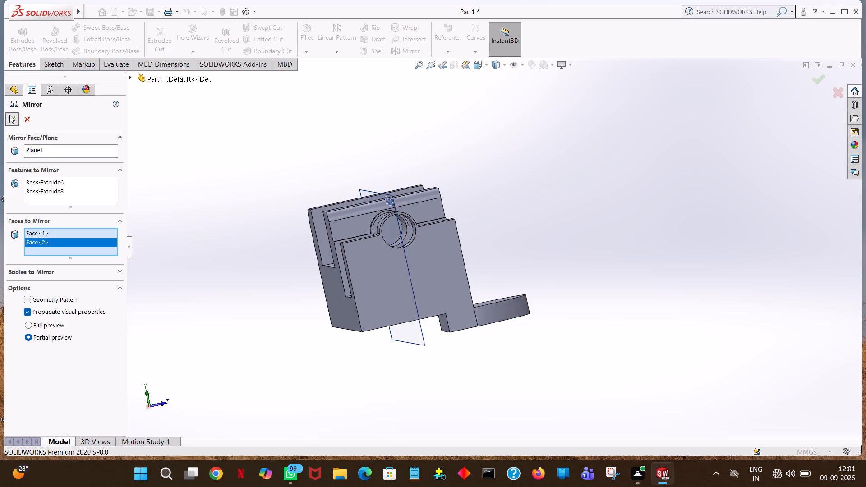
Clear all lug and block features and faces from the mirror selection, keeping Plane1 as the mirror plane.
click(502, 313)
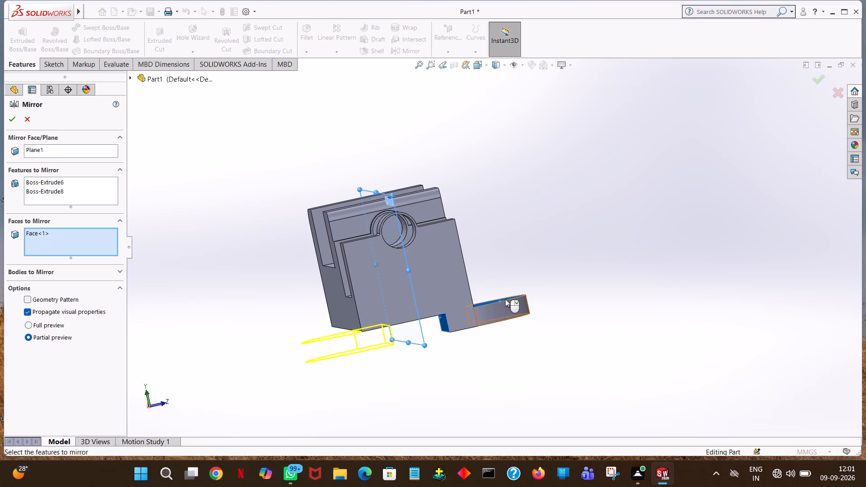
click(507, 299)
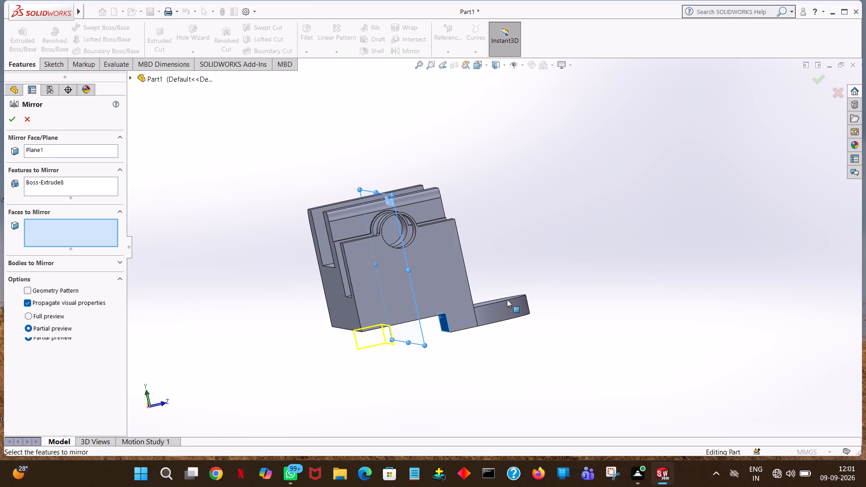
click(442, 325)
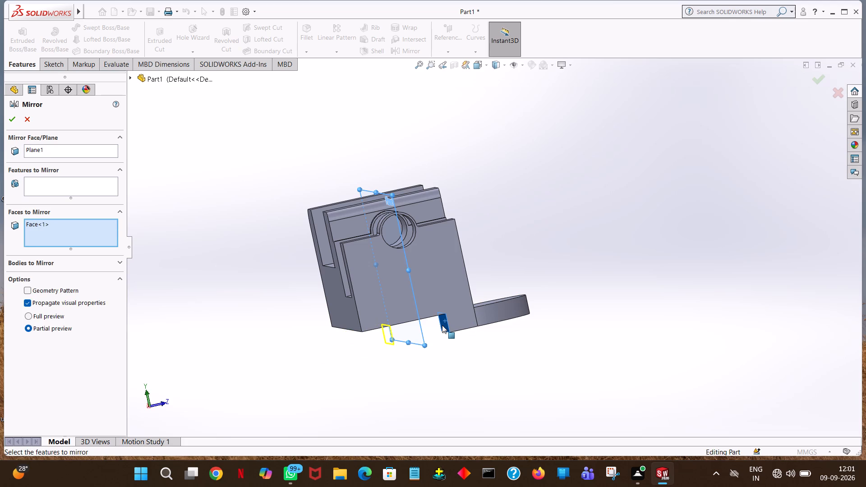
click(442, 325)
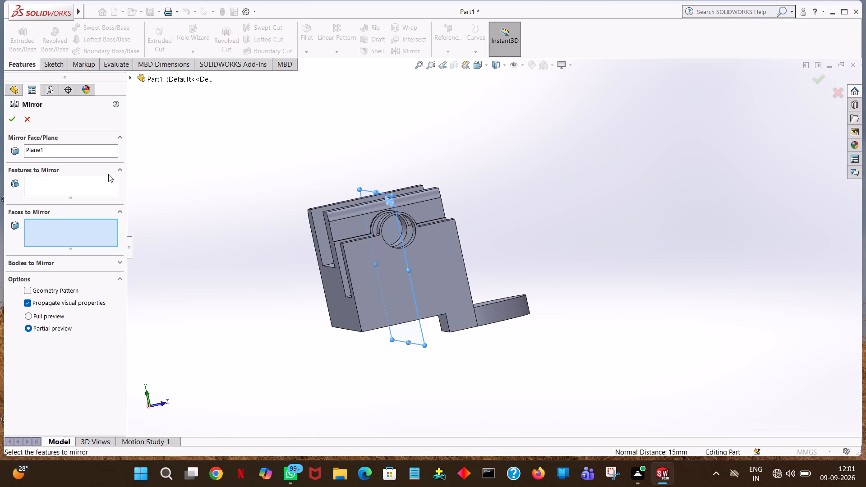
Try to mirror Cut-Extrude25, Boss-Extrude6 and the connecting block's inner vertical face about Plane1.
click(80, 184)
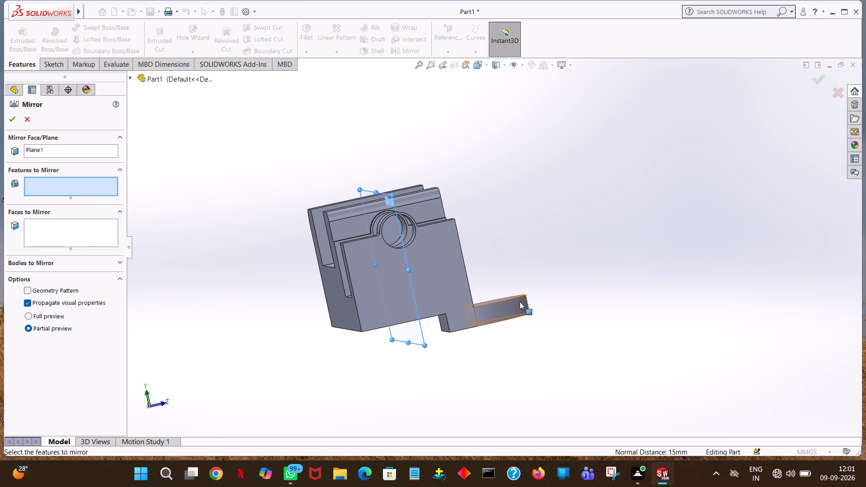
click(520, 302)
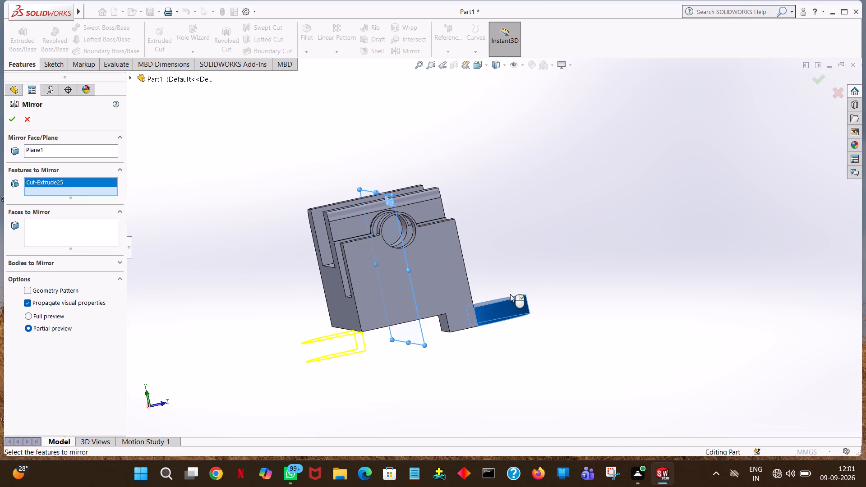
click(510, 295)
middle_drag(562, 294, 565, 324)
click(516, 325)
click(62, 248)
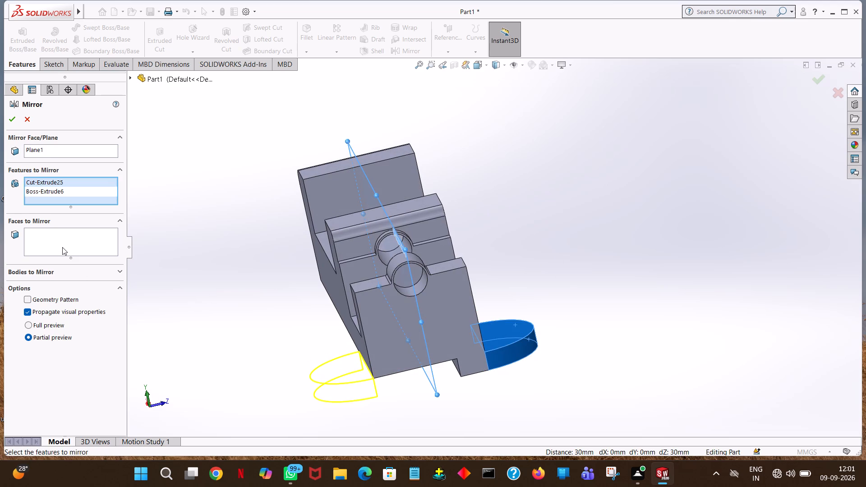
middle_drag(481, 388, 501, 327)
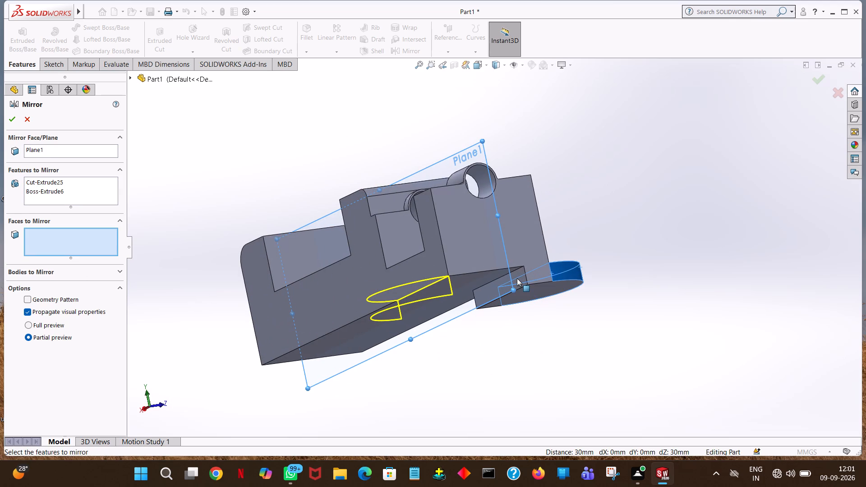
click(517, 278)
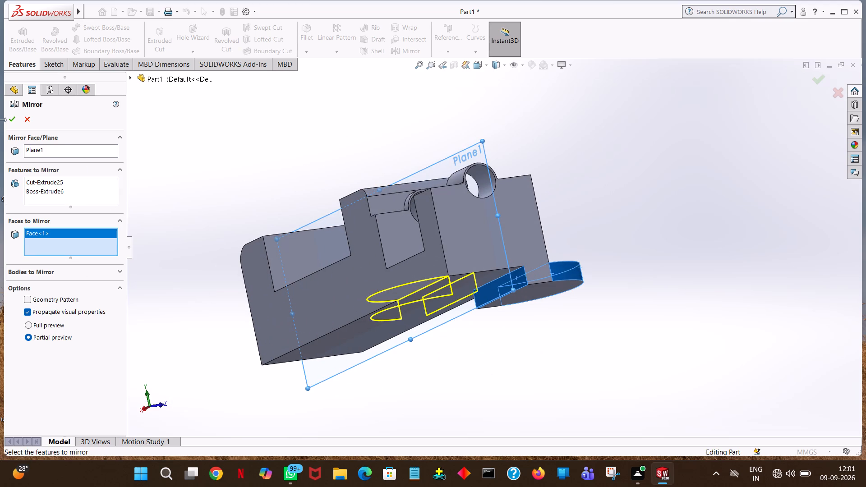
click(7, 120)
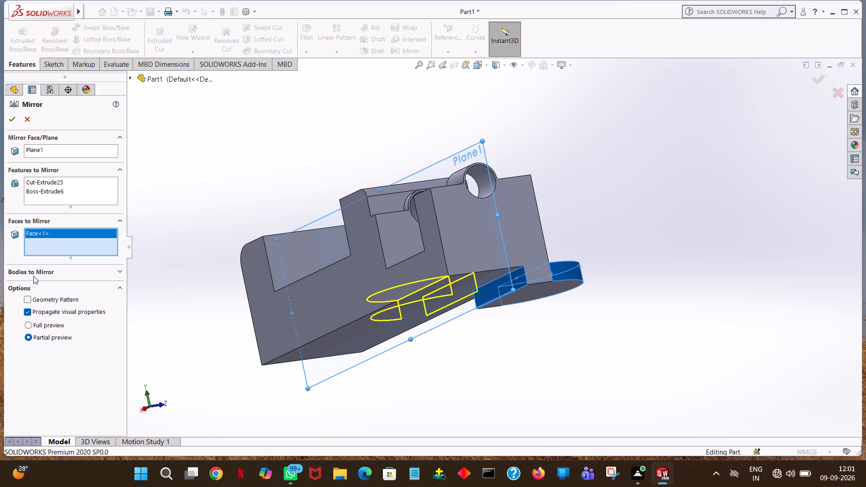
Mirror the whole solid body about Plane1 as a body mirror, with Merge solids enabled.
click(41, 268)
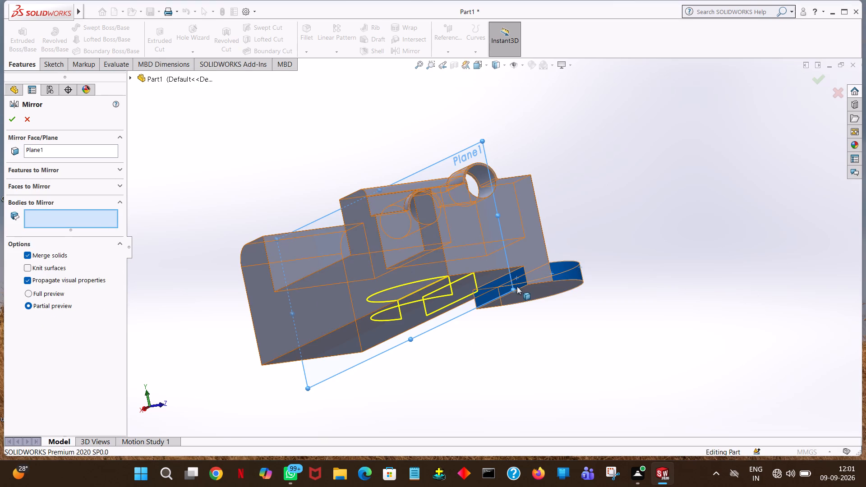
middle_drag(728, 190, 726, 195)
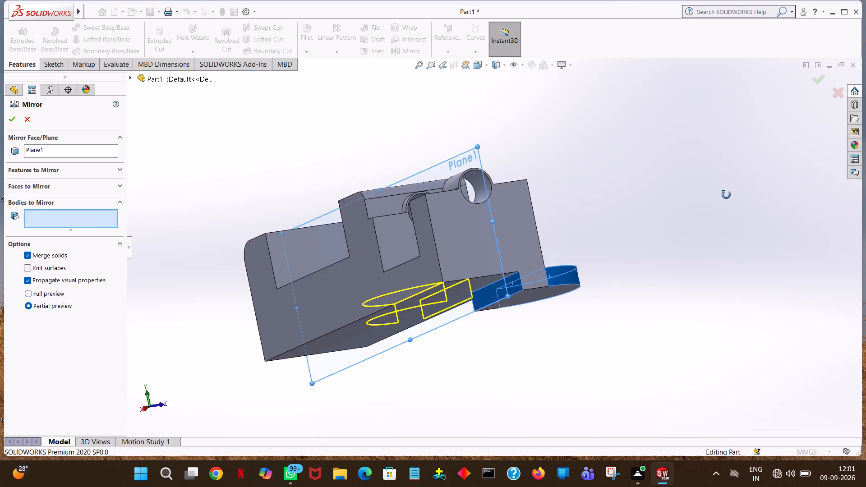
middle_drag(726, 195, 702, 209)
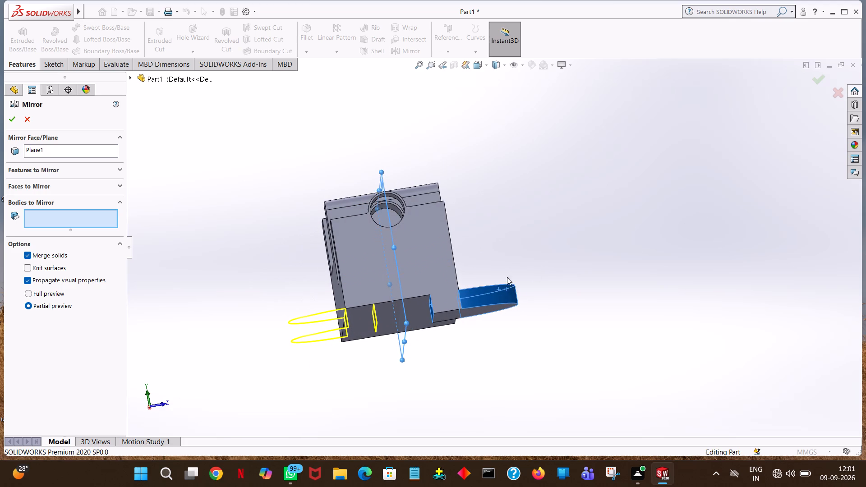
click(472, 301)
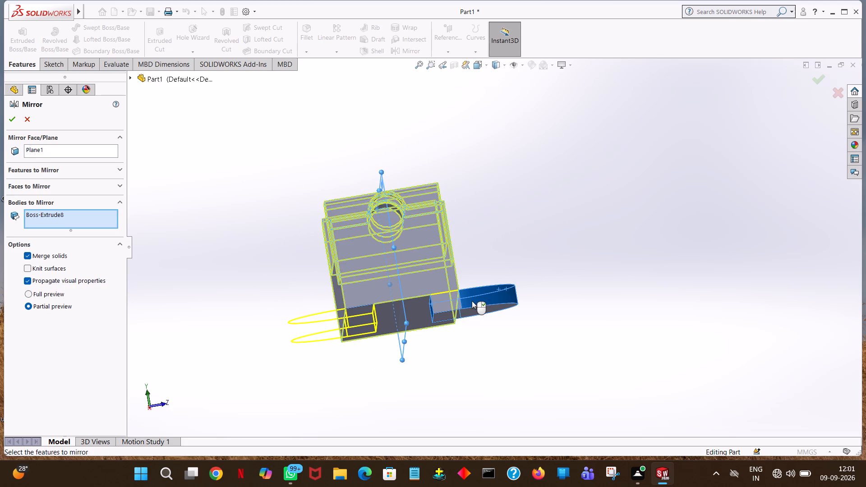
click(9, 113)
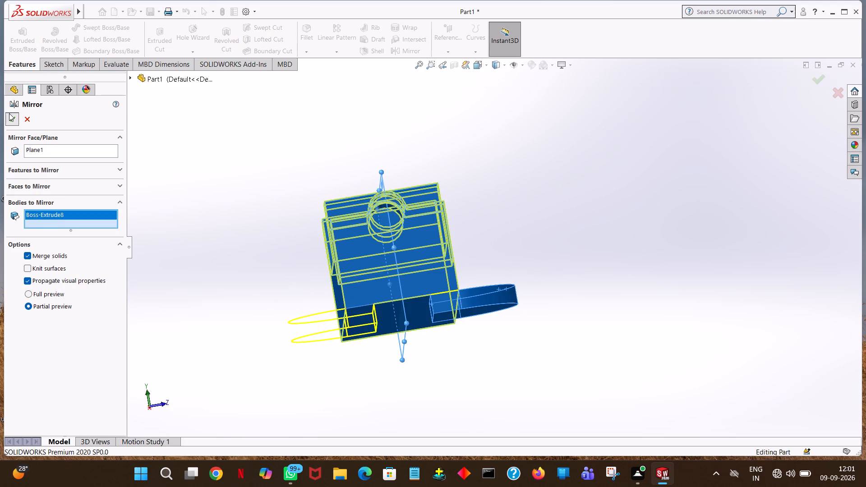
middle_drag(320, 157, 319, 184)
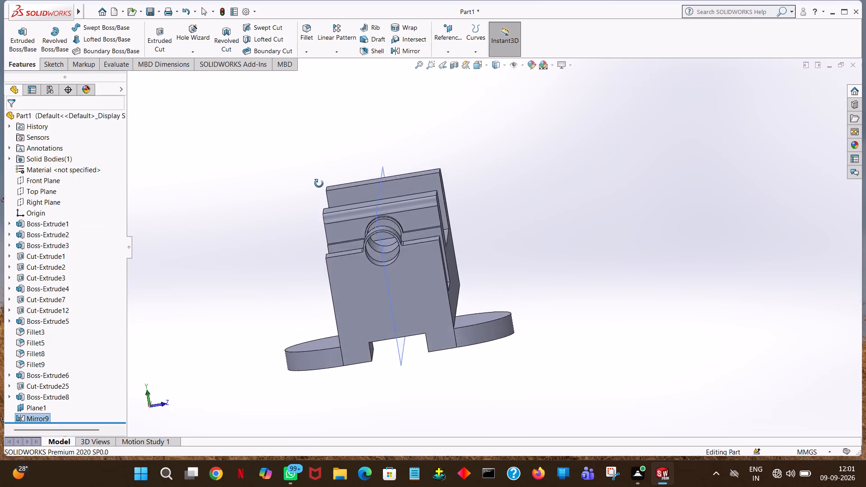
Hide the reference plane Plane1 in the model.
middle_drag(319, 184, 323, 206)
click(253, 139)
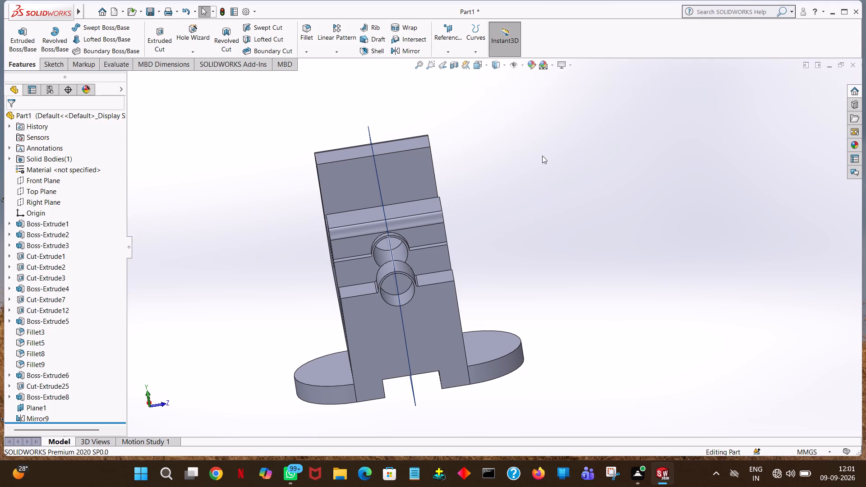
middle_drag(541, 175, 544, 185)
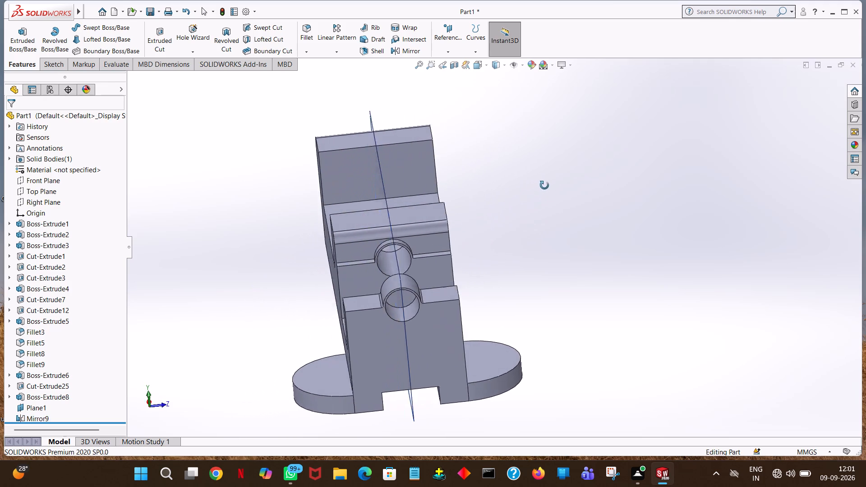
middle_drag(544, 185, 680, 211)
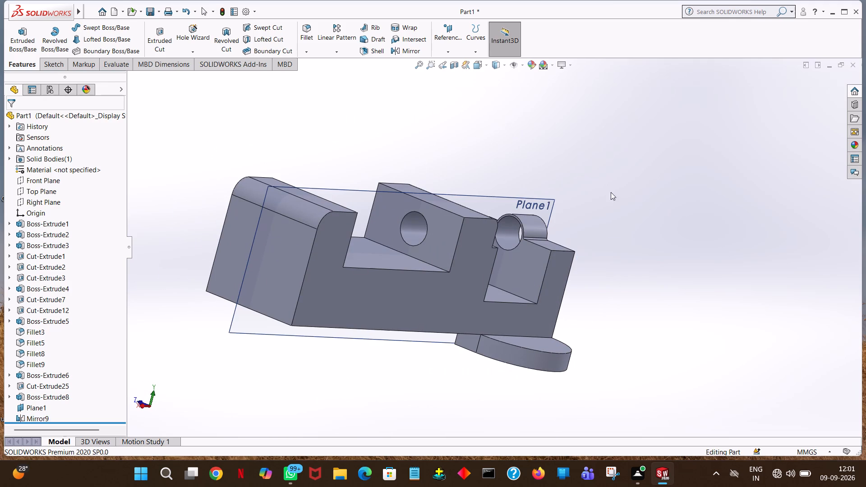
click(42, 408)
click(63, 395)
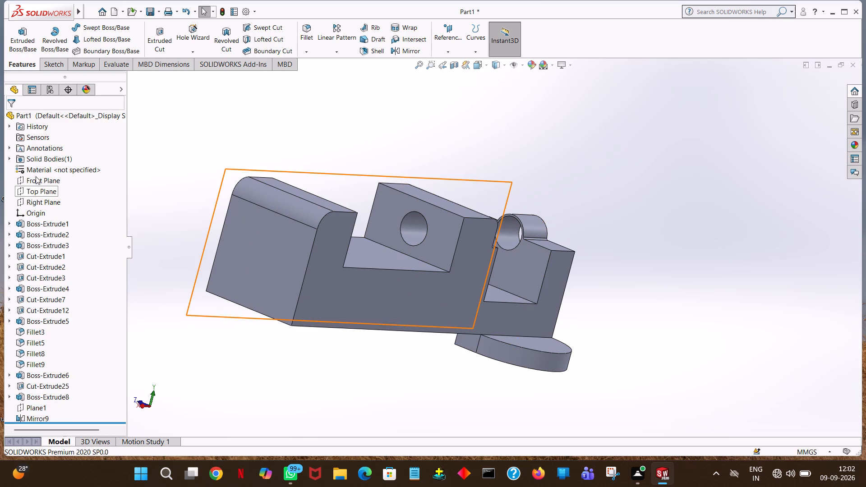
Mirror the whole solid body about the Right Plane as a body mirror, with Merge solids enabled.
click(35, 198)
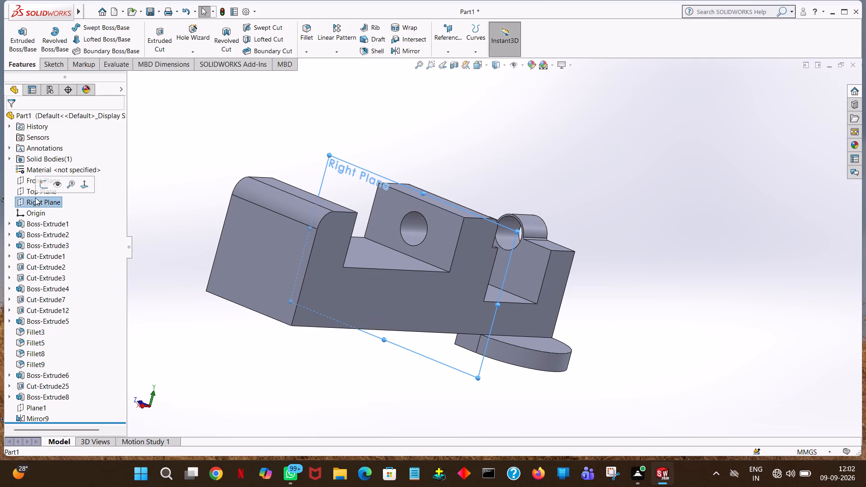
middle_drag(567, 119, 560, 120)
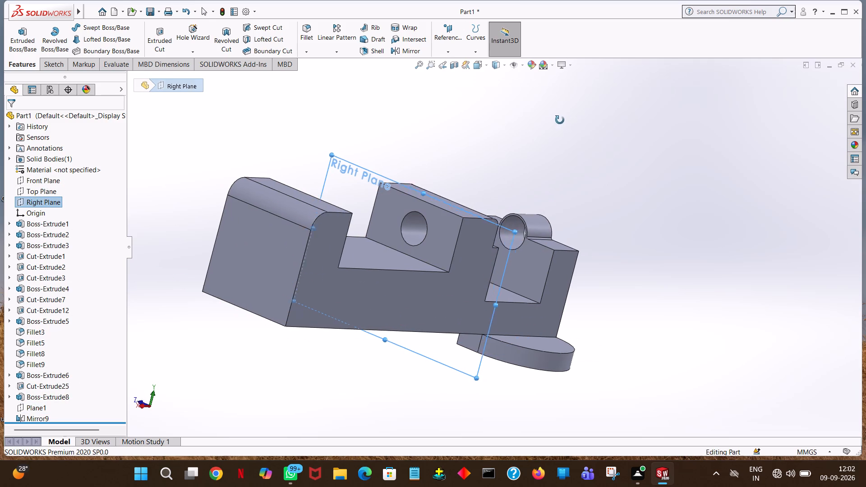
middle_drag(560, 120, 515, 104)
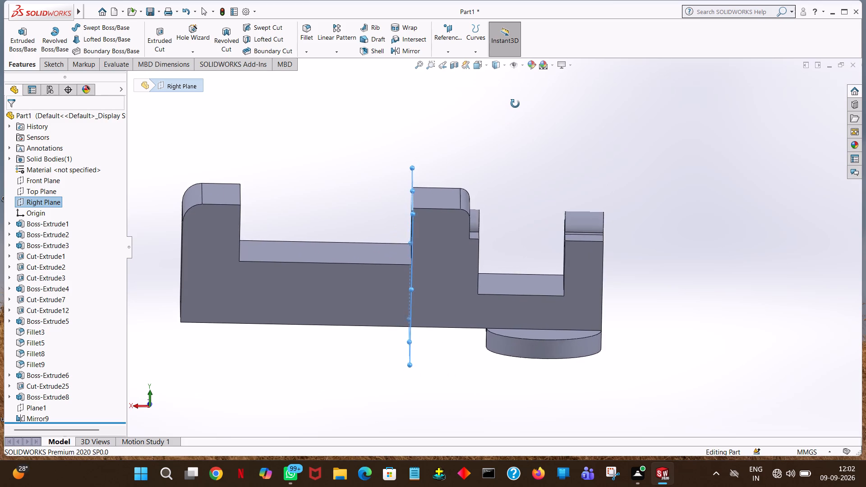
middle_drag(515, 104, 516, 91)
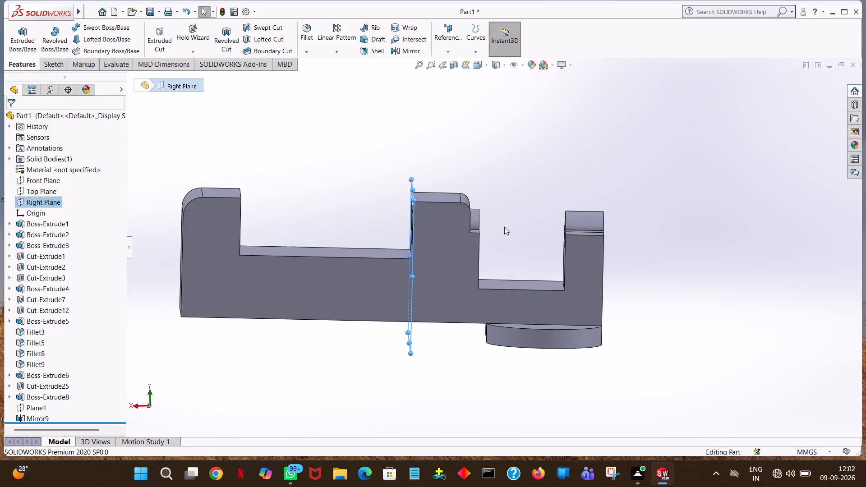
middle_drag(548, 193, 558, 135)
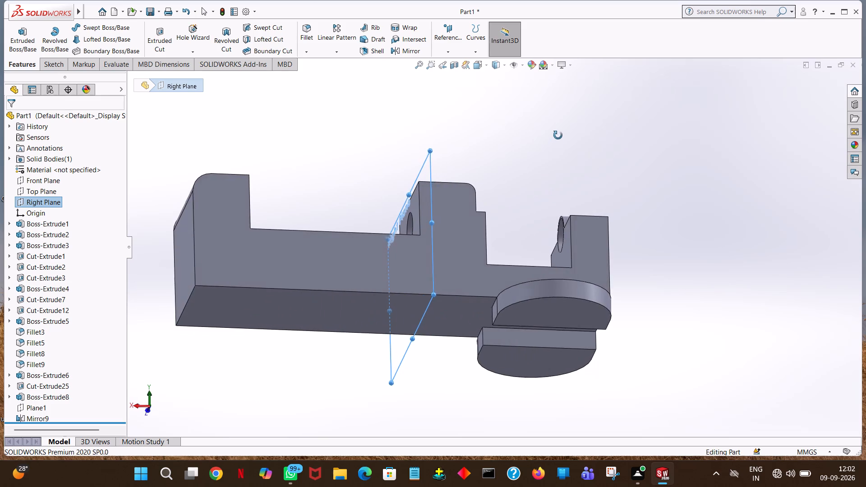
middle_drag(558, 135, 717, 184)
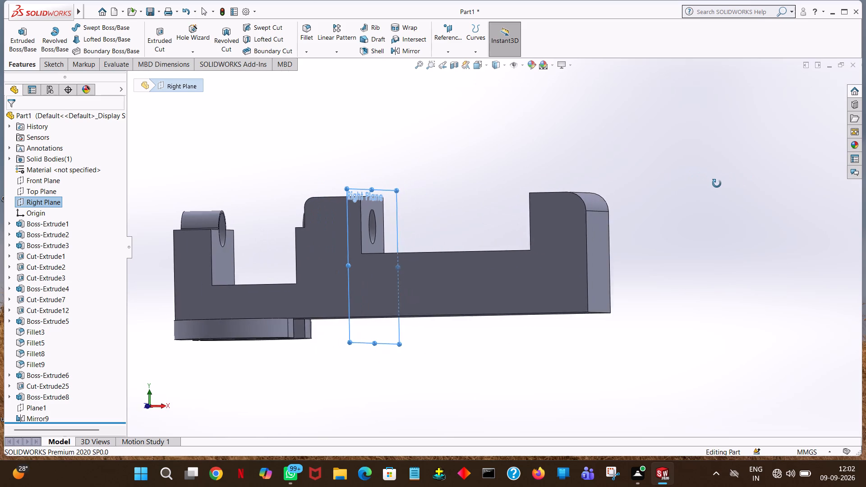
middle_drag(717, 184, 733, 198)
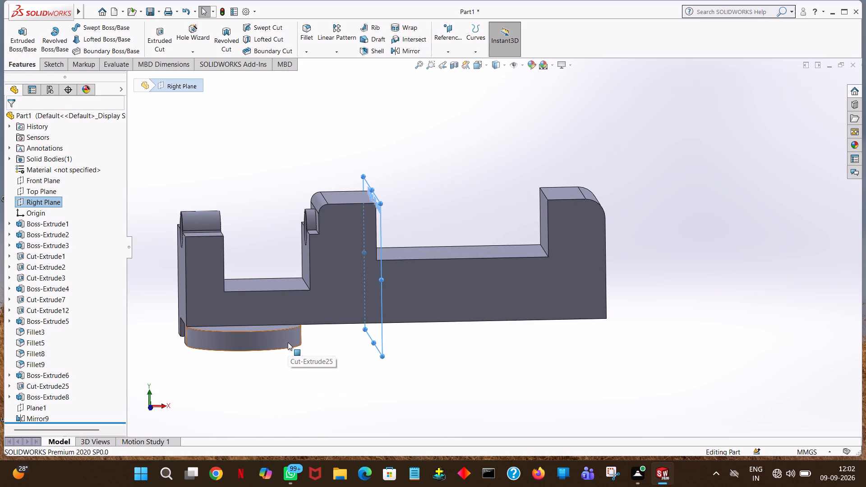
click(406, 46)
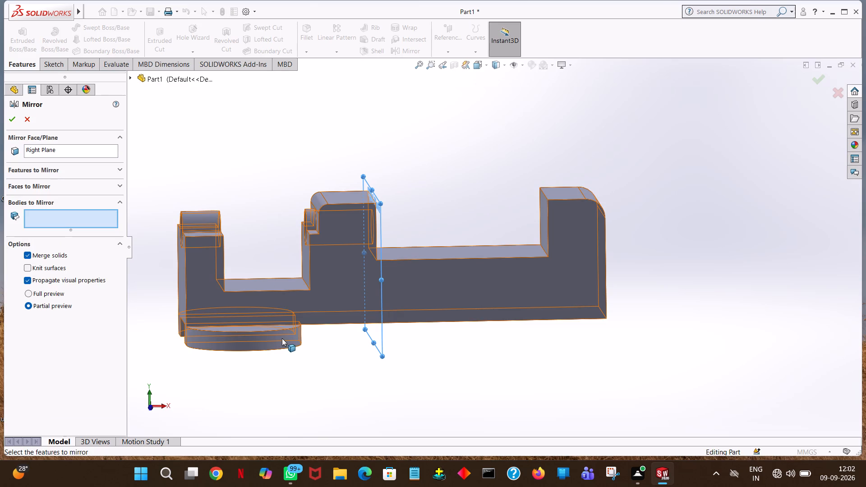
middle_drag(332, 356, 332, 358)
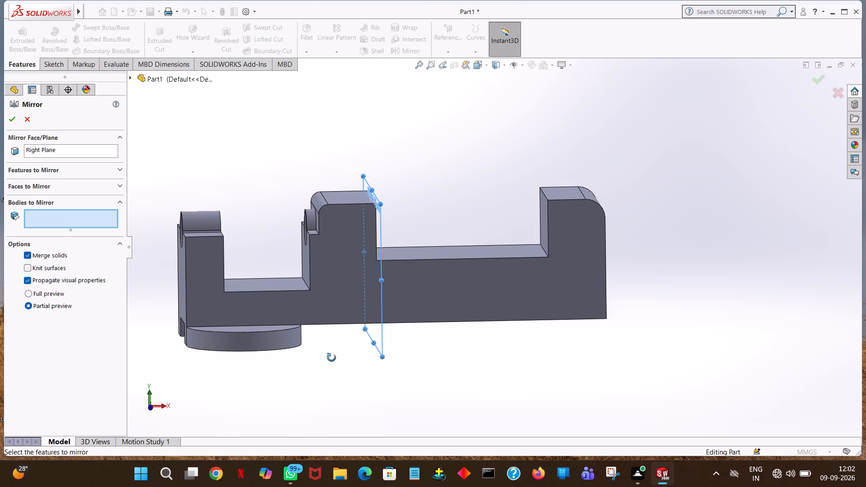
middle_drag(332, 358, 331, 399)
click(268, 373)
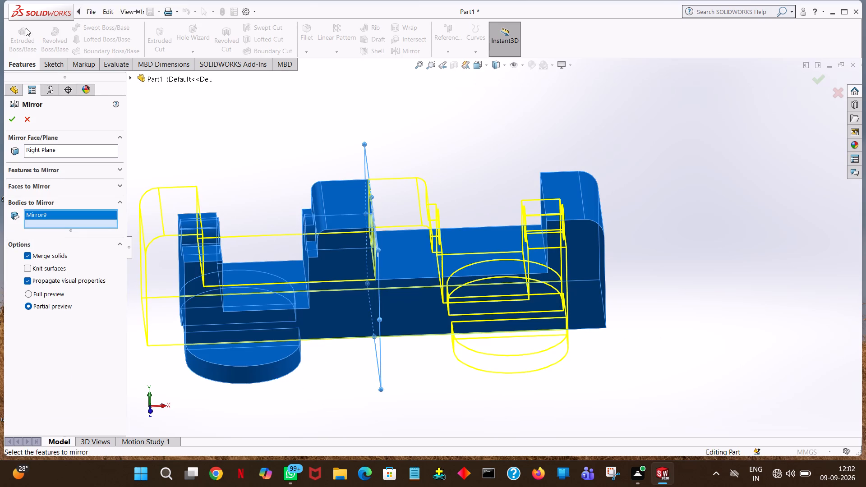
click(16, 119)
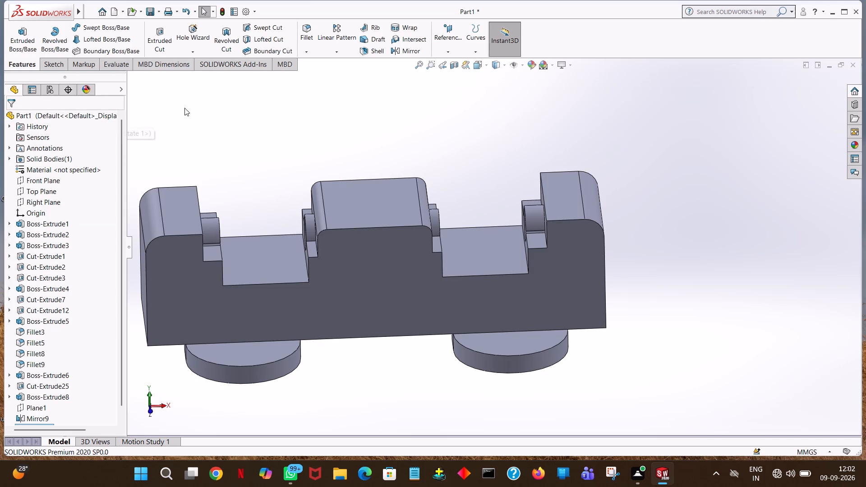
click(538, 128)
Start an Extruded Cut with a new sketch on the top face of the near rounded base lug on the +Z side.
middle_click(567, 131)
middle_click(518, 136)
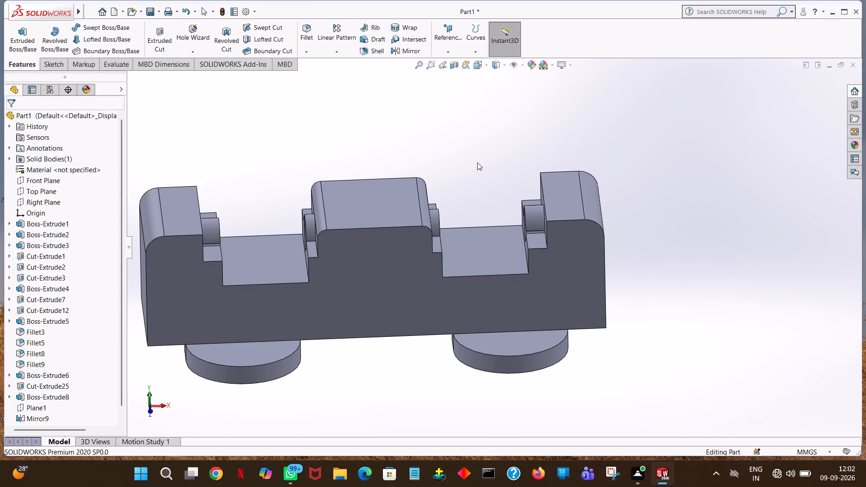
middle_drag(471, 164, 464, 231)
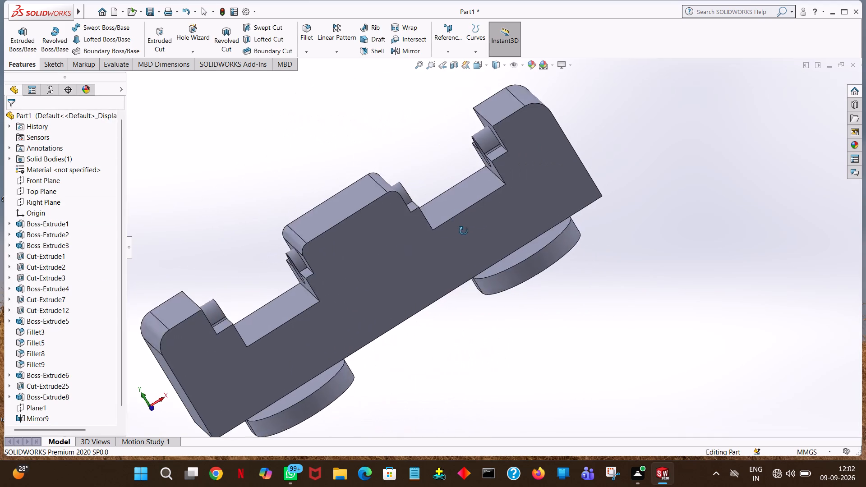
middle_drag(464, 231, 548, 149)
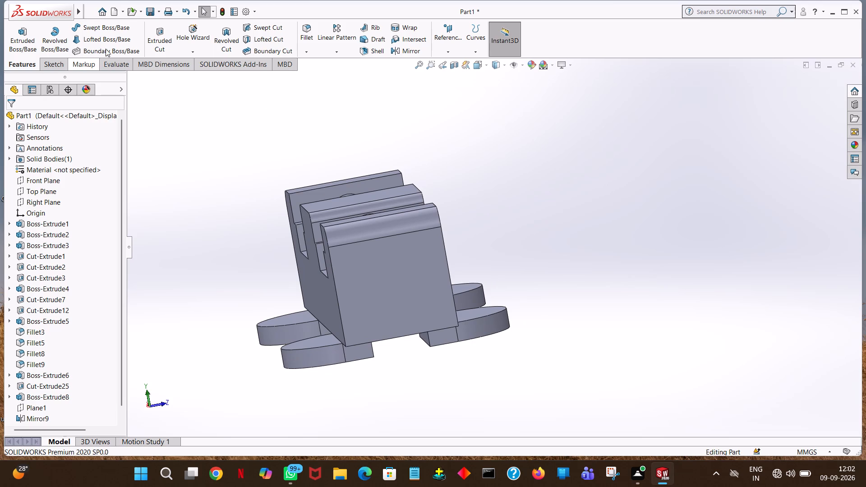
click(166, 31)
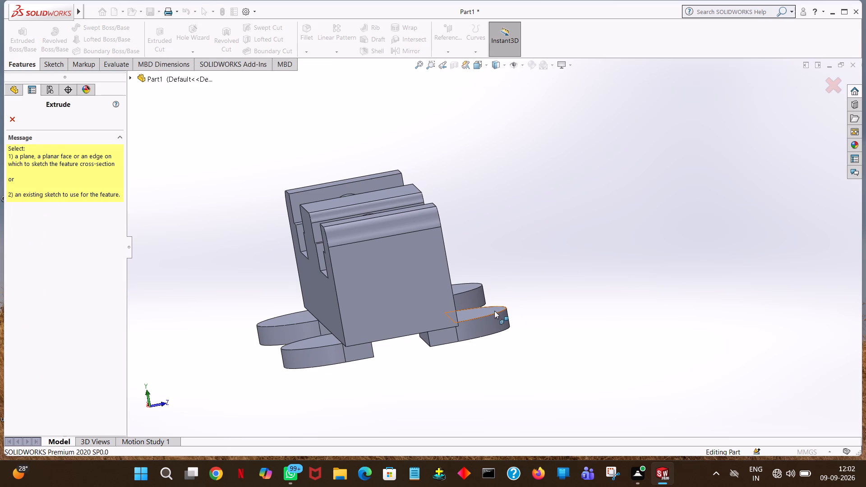
click(494, 311)
middle_drag(547, 271, 544, 300)
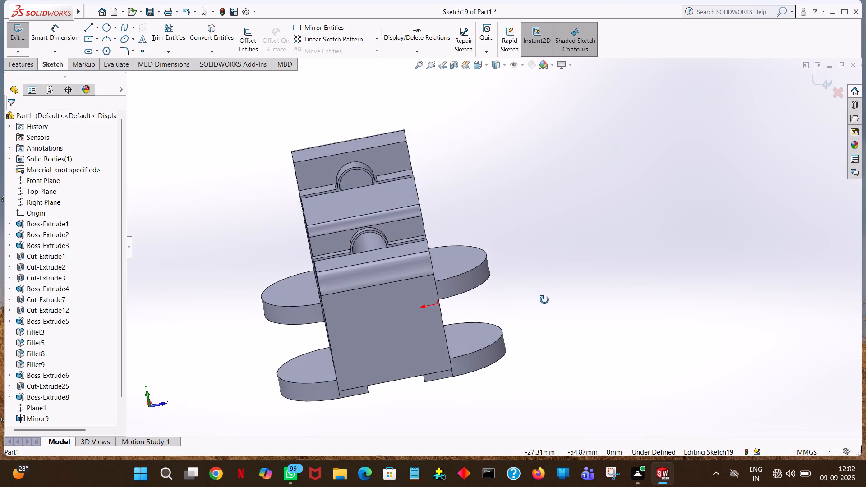
middle_drag(544, 300, 544, 302)
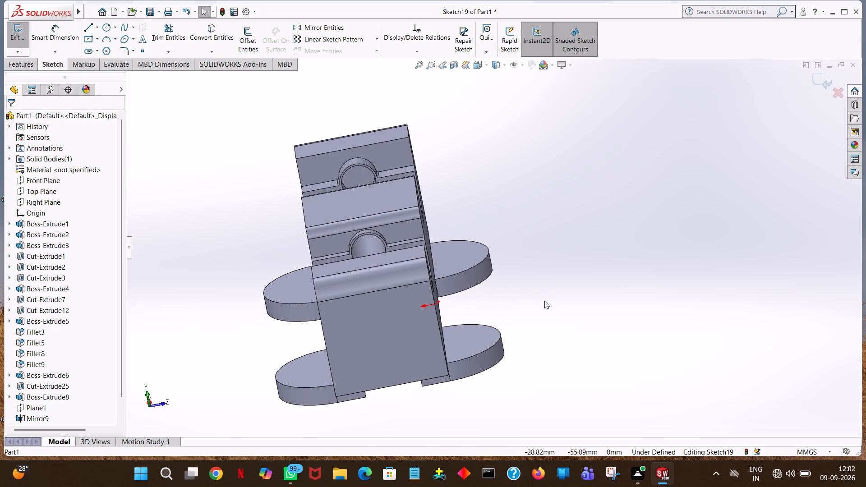
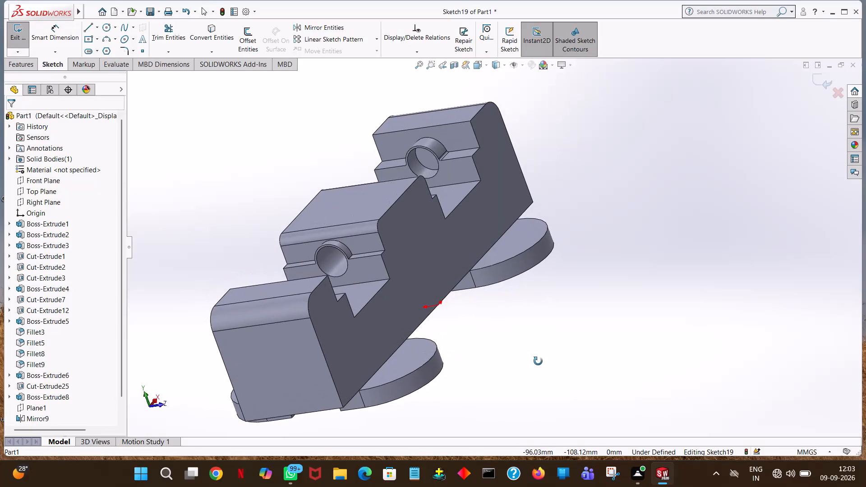
Sketch a circle of 5 mm radius on each of the two +Z base lugs, with the far one centred at X 70 mm.
click(104, 25)
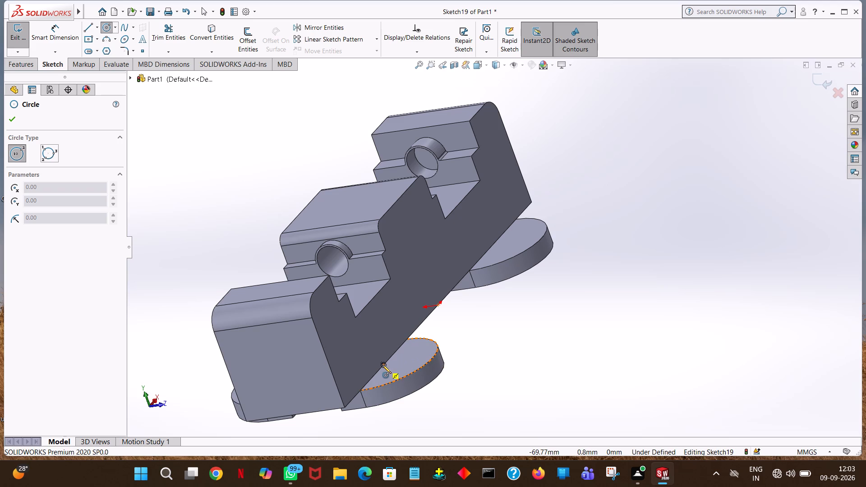
click(411, 358)
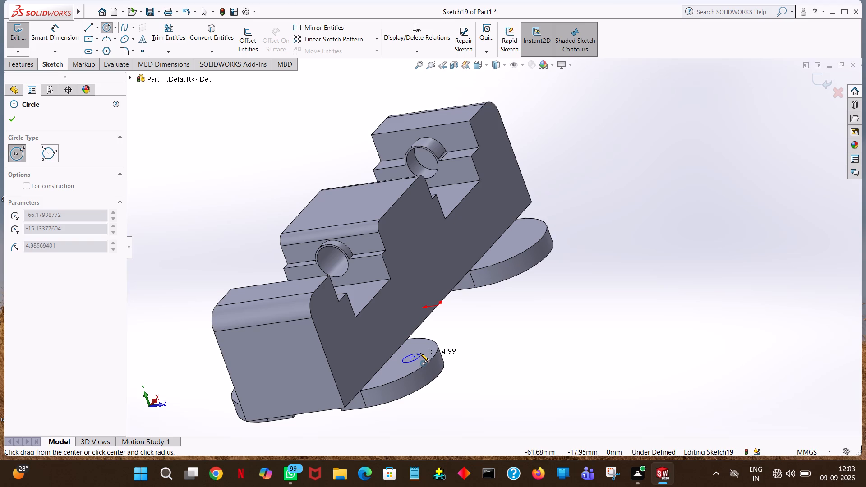
click(420, 353)
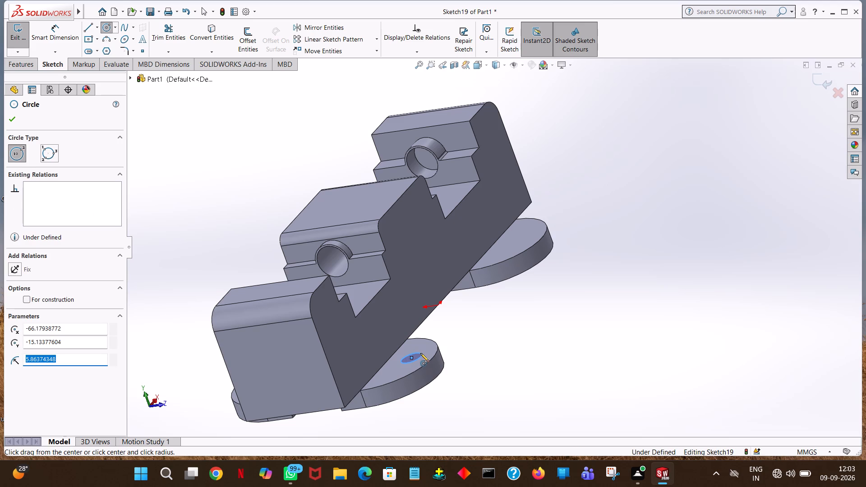
key(5)
key(Return)
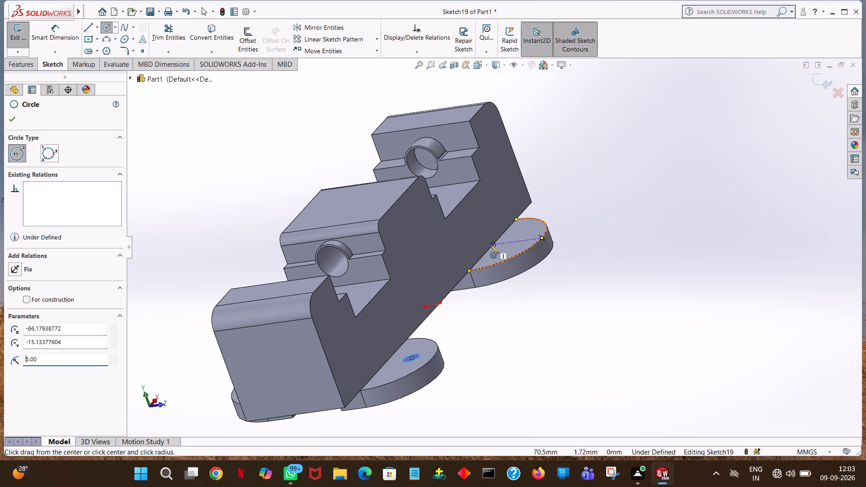
click(518, 241)
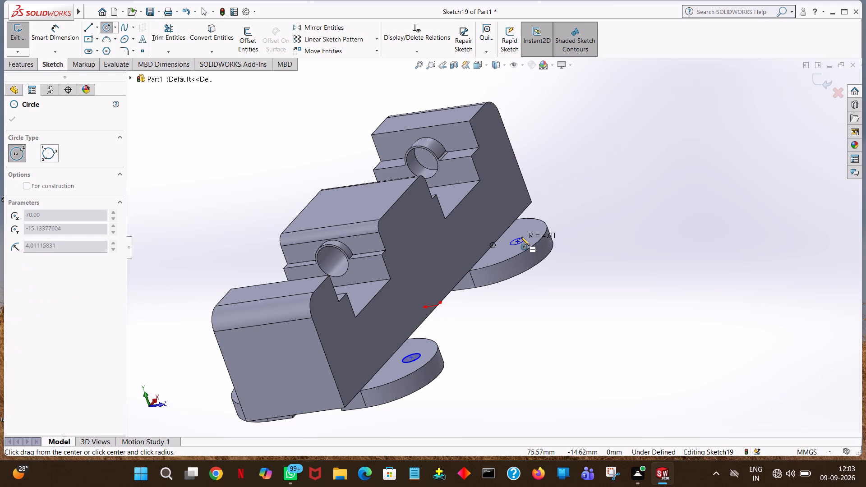
click(521, 237)
key(5)
key(Return)
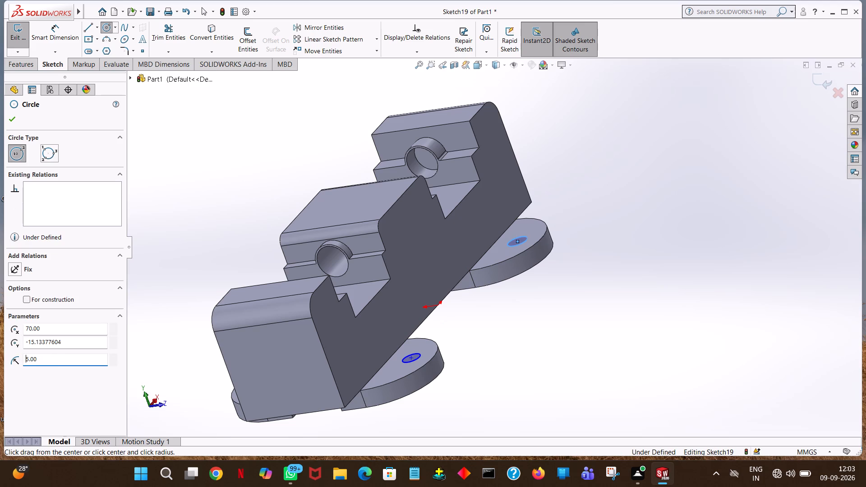
click(12, 121)
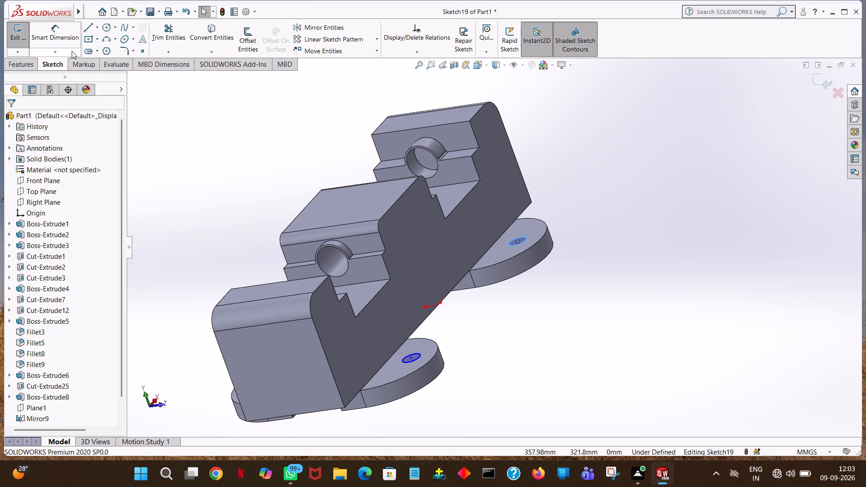
Cut the two circles through the +Z base lugs with a Blind Extruded Cut 15 mm deep.
click(30, 61)
click(171, 39)
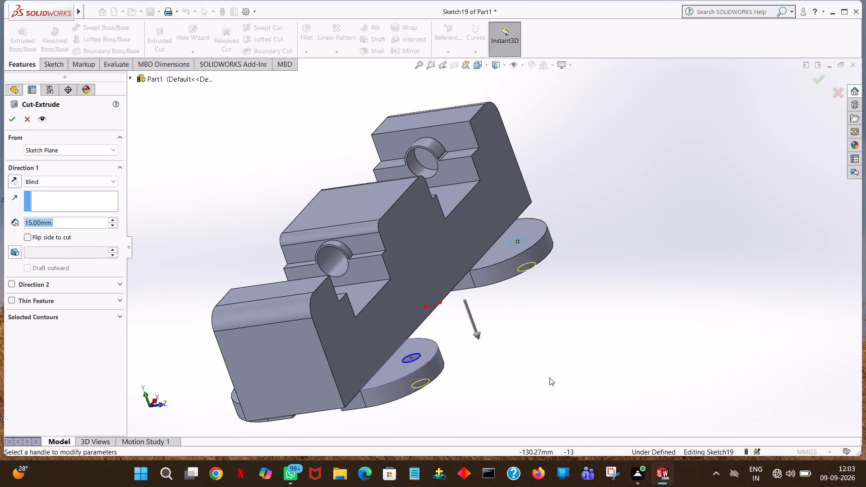
middle_drag(546, 375, 509, 323)
middle_click(510, 325)
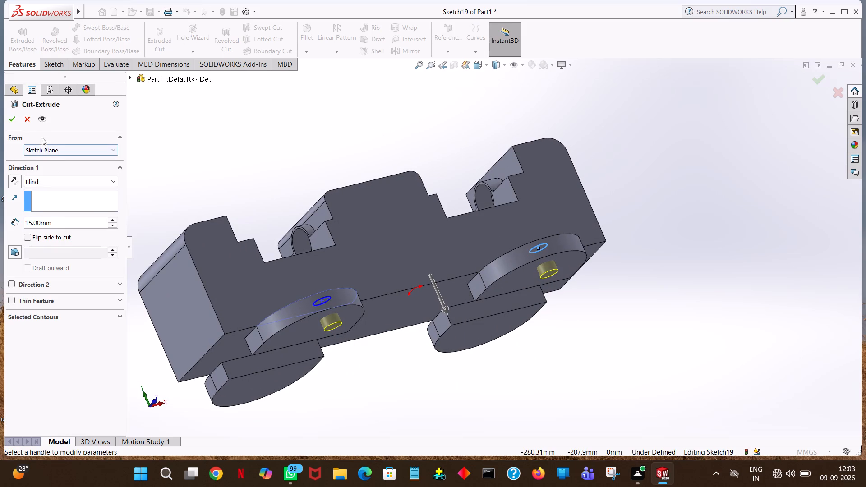
click(18, 122)
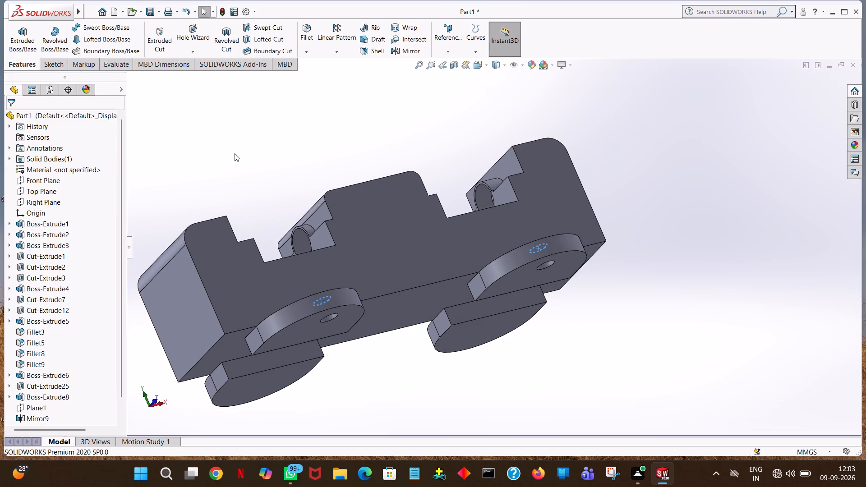
click(235, 154)
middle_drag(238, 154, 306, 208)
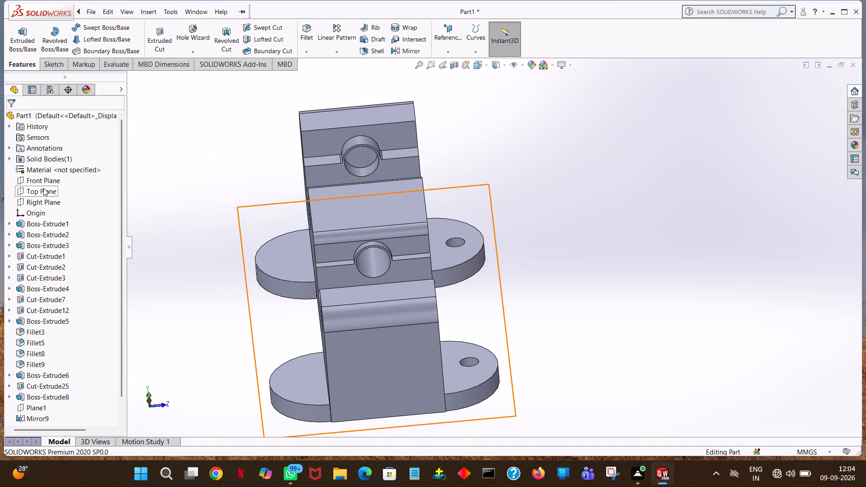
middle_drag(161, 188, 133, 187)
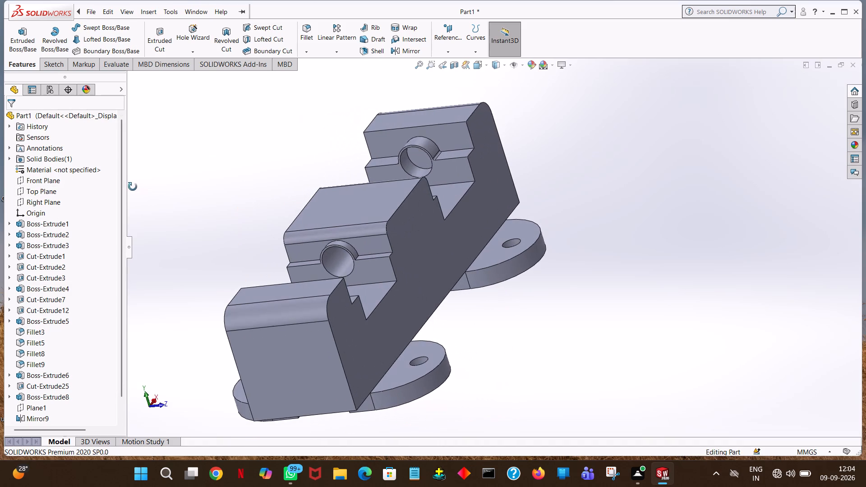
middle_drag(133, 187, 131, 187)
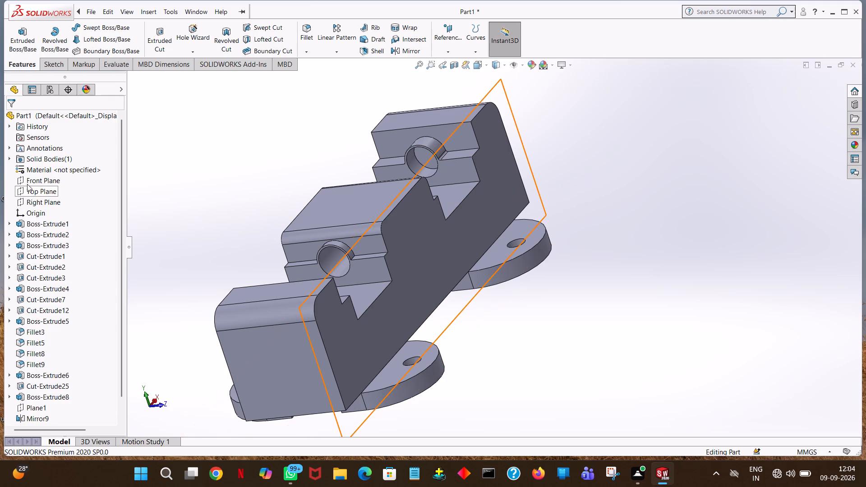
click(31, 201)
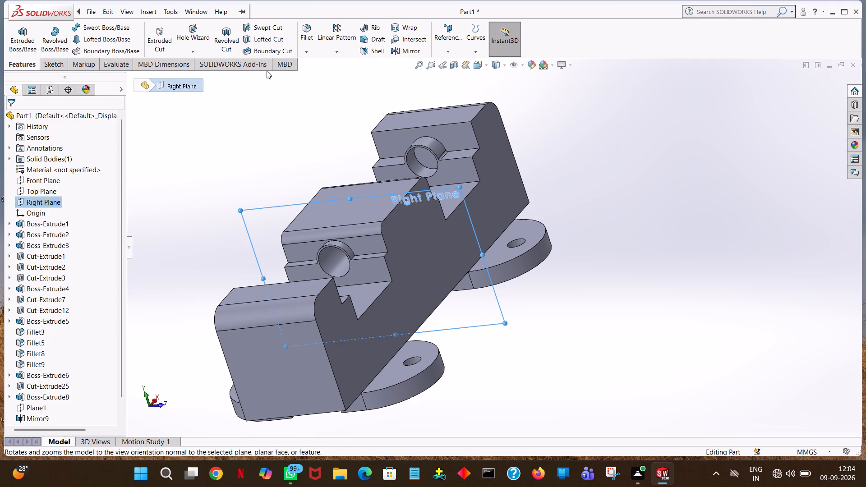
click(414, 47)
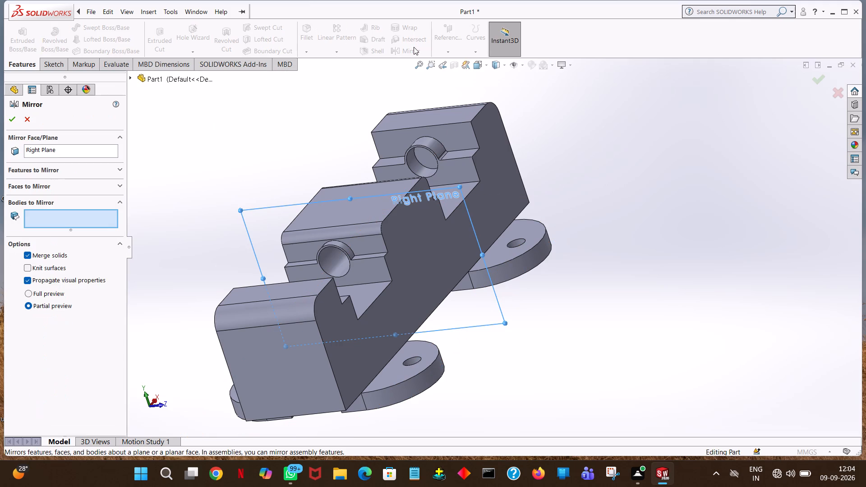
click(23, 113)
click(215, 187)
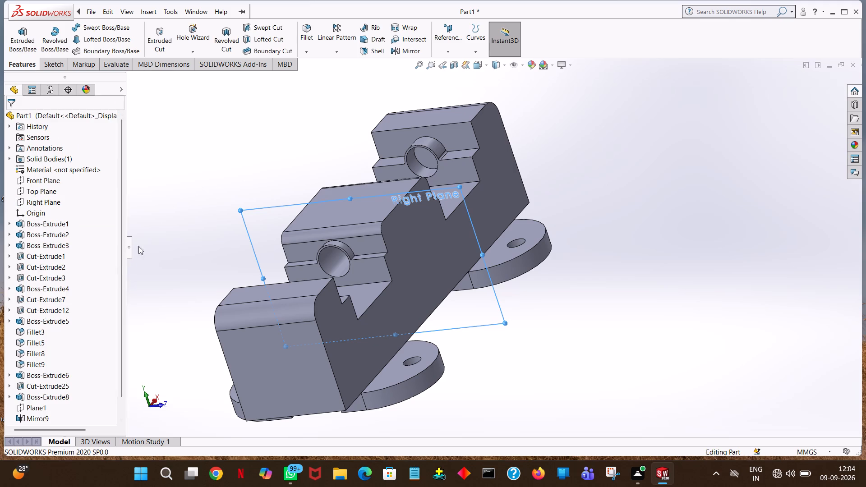
Mirror the whole solid body, including the new lug holes, about Plane1 as a body mirror with Merge solids enabled.
drag(120, 262, 120, 291)
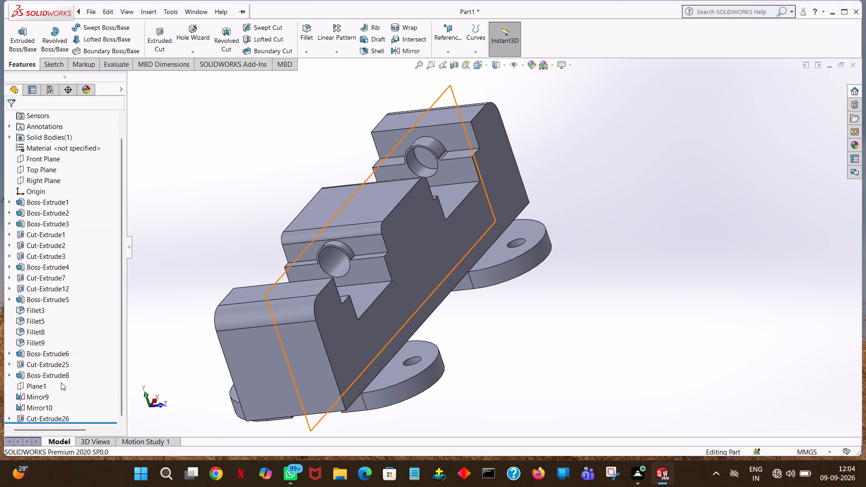
middle_drag(176, 343, 194, 332)
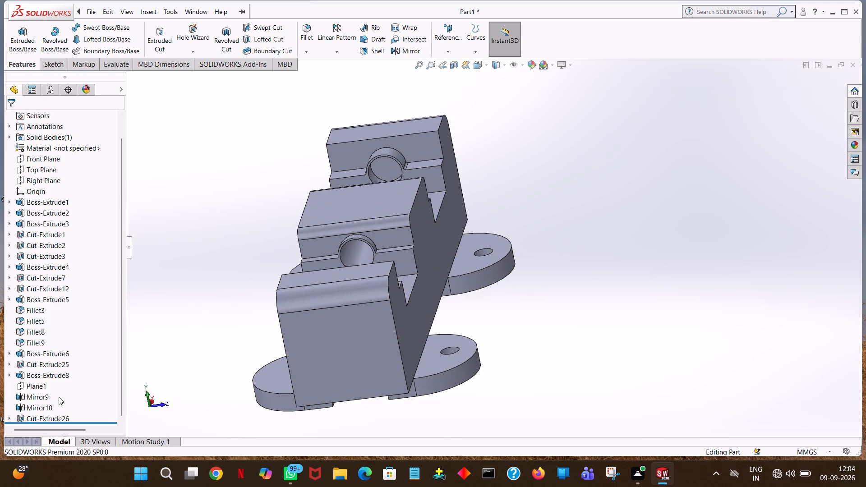
click(33, 388)
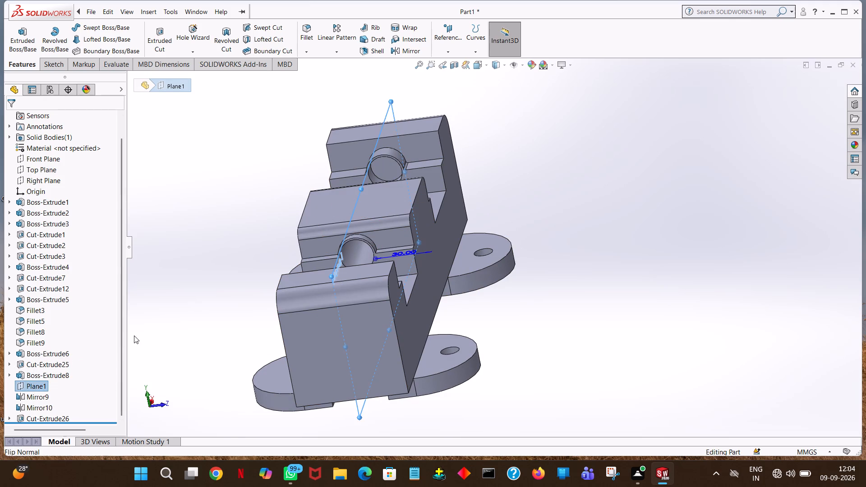
middle_drag(182, 295, 190, 251)
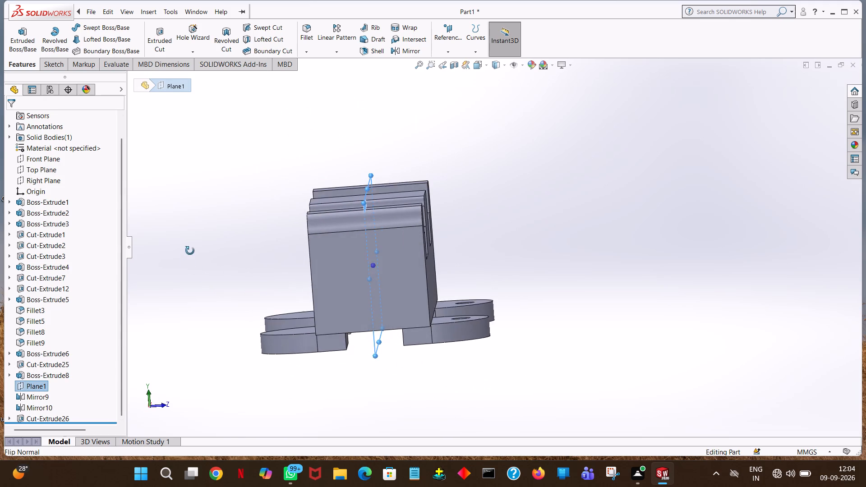
middle_drag(190, 251, 192, 292)
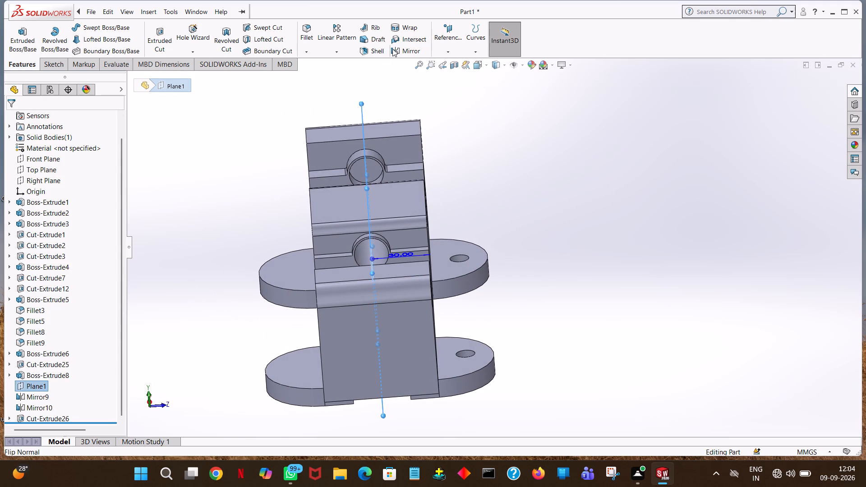
click(392, 49)
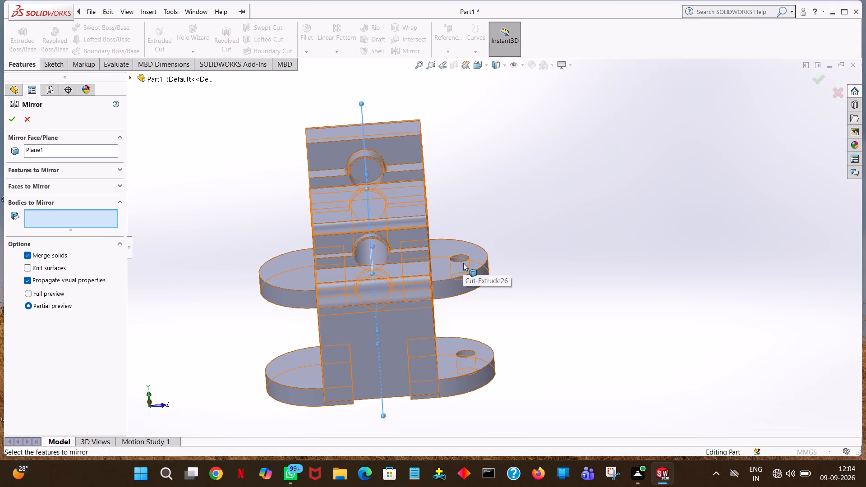
click(464, 259)
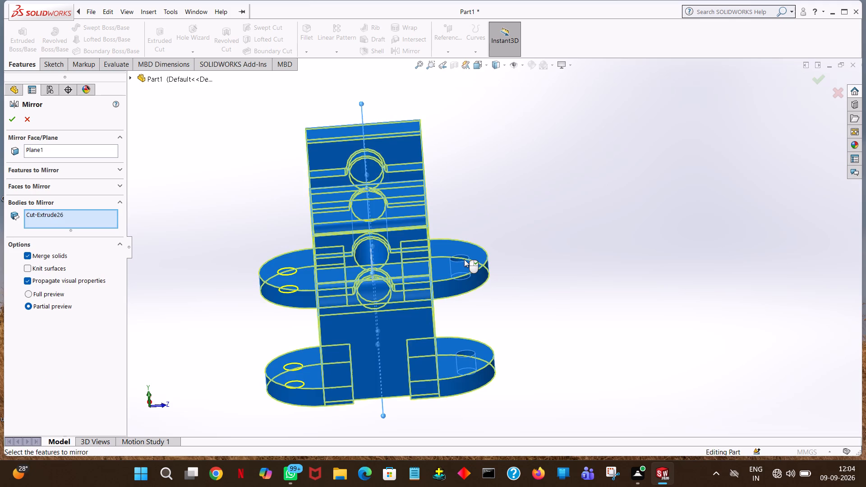
click(15, 125)
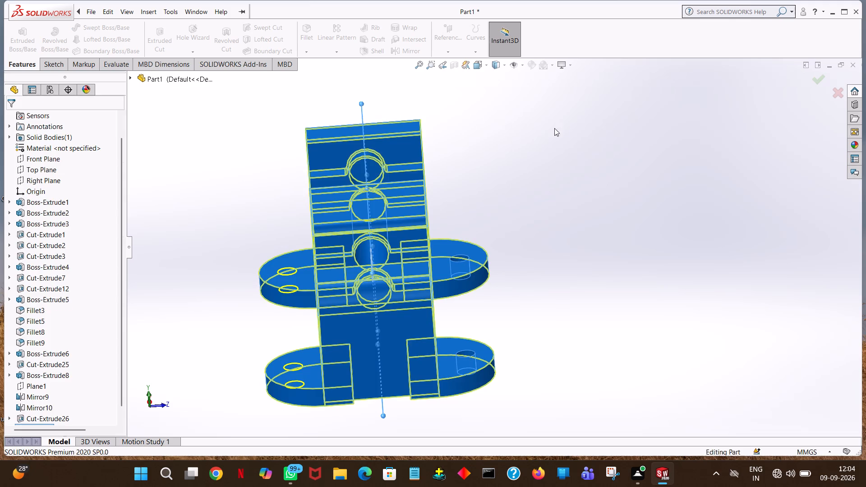
click(567, 133)
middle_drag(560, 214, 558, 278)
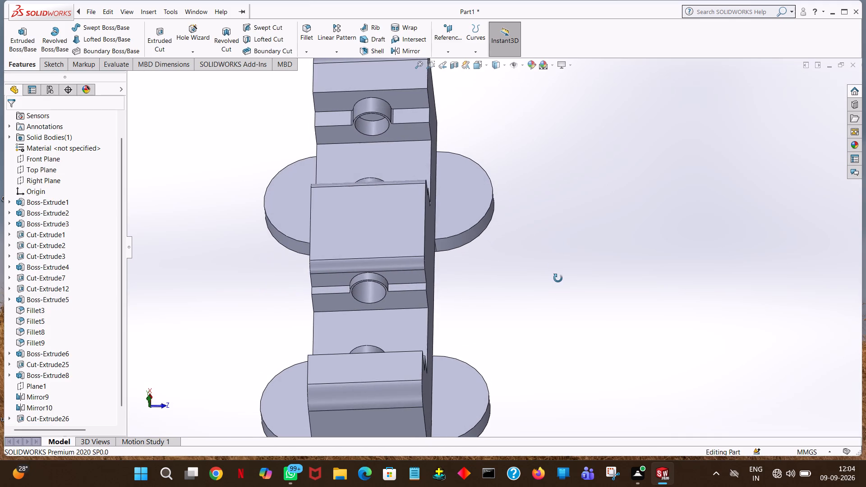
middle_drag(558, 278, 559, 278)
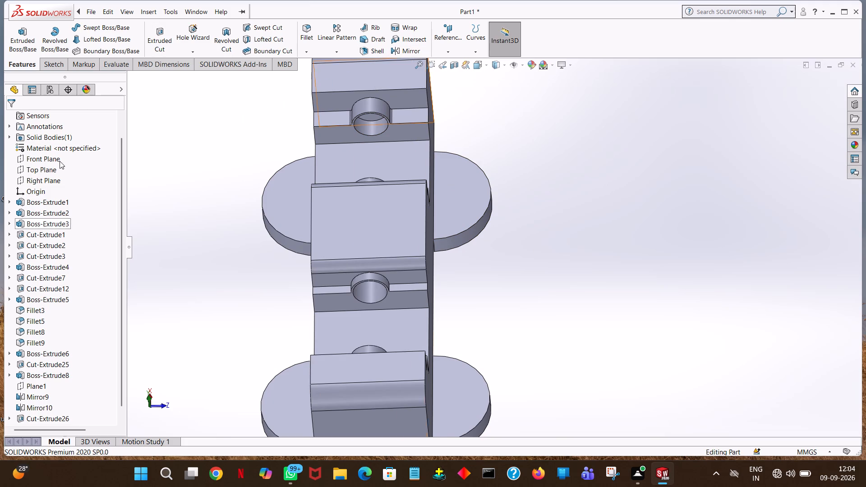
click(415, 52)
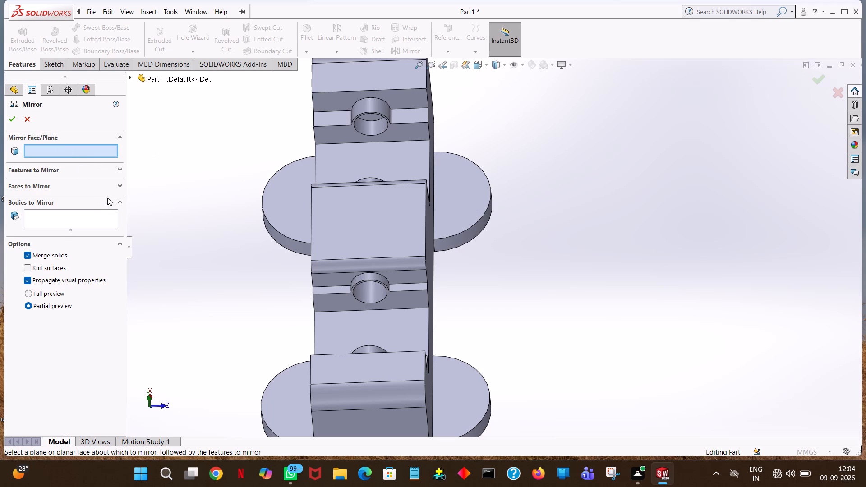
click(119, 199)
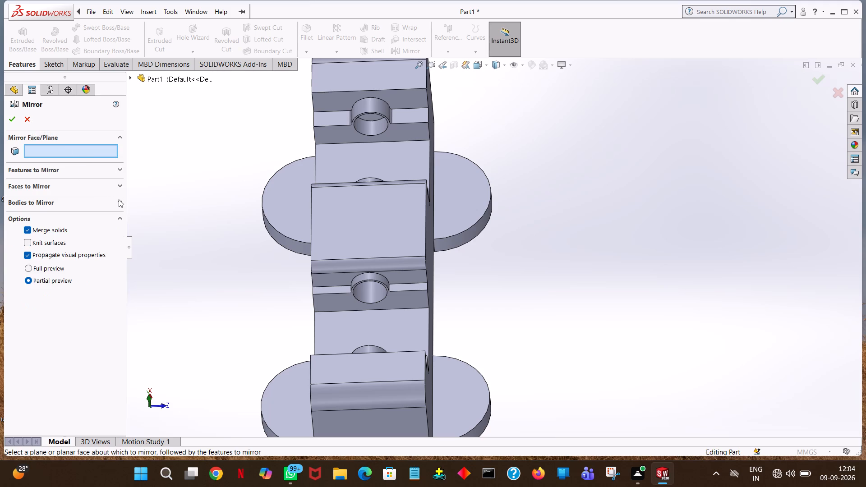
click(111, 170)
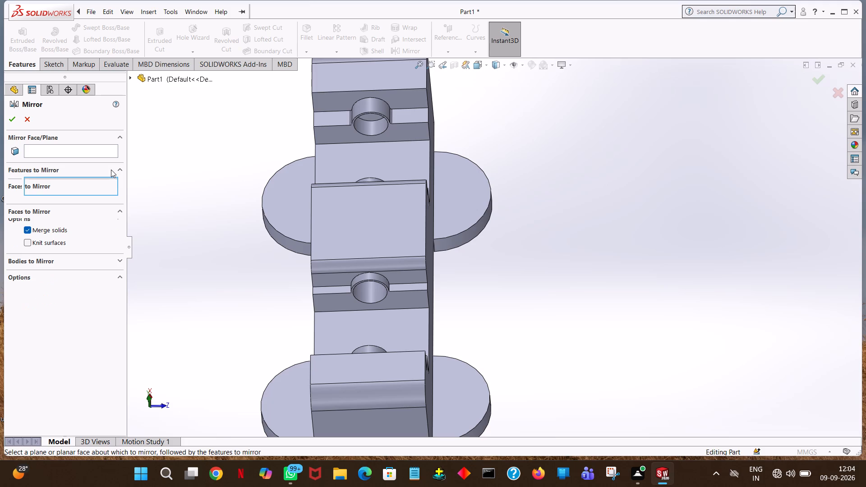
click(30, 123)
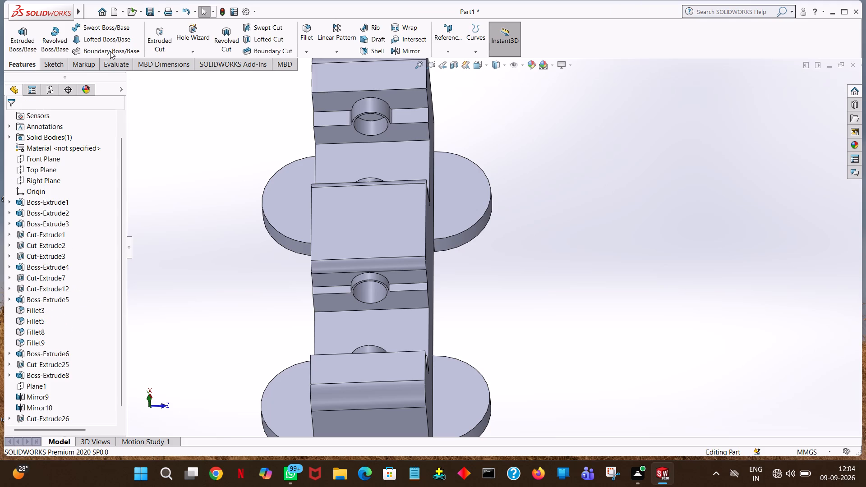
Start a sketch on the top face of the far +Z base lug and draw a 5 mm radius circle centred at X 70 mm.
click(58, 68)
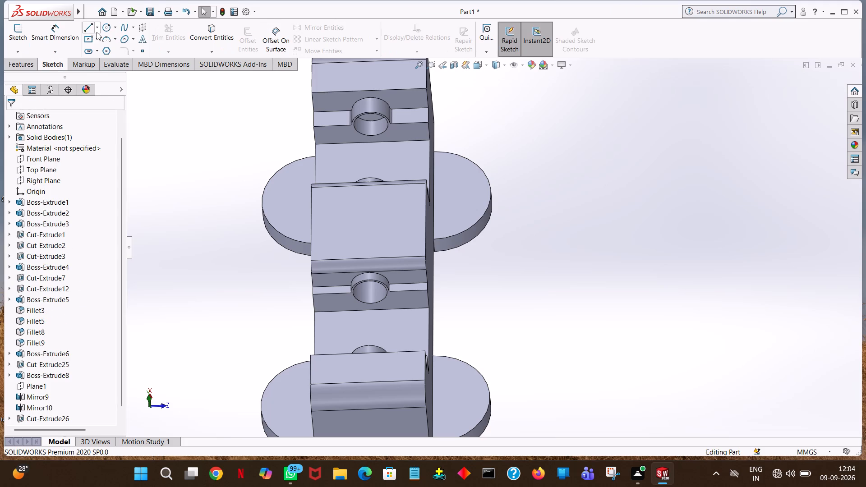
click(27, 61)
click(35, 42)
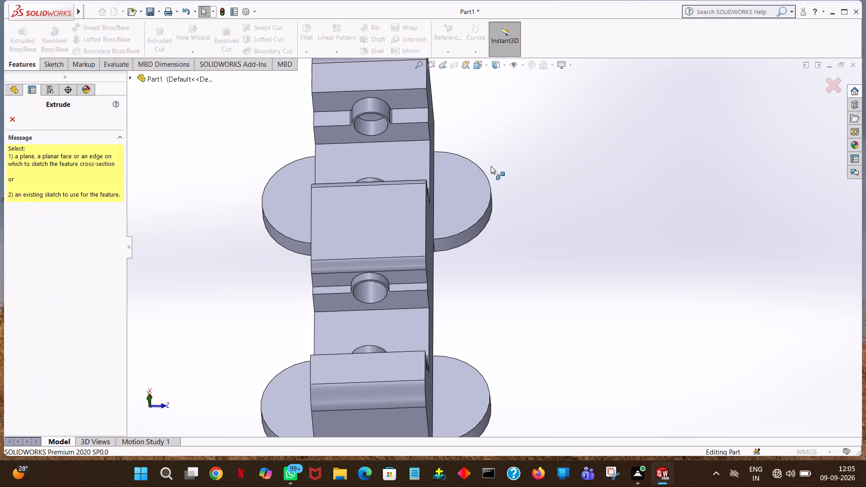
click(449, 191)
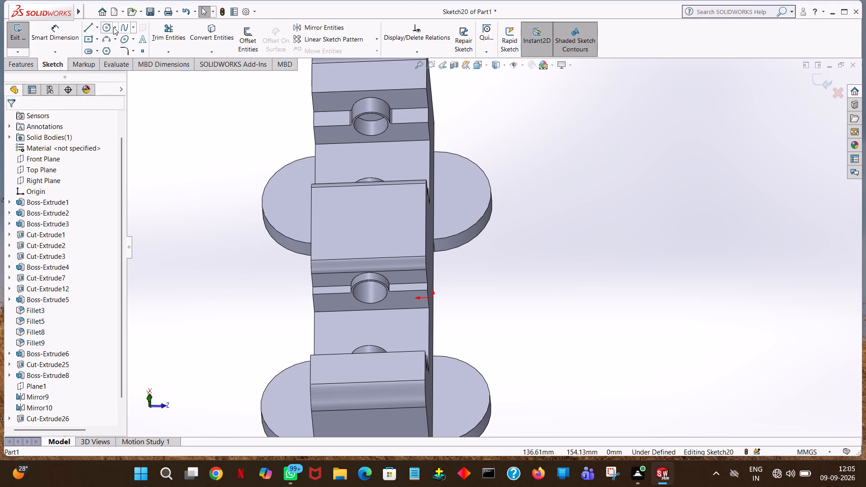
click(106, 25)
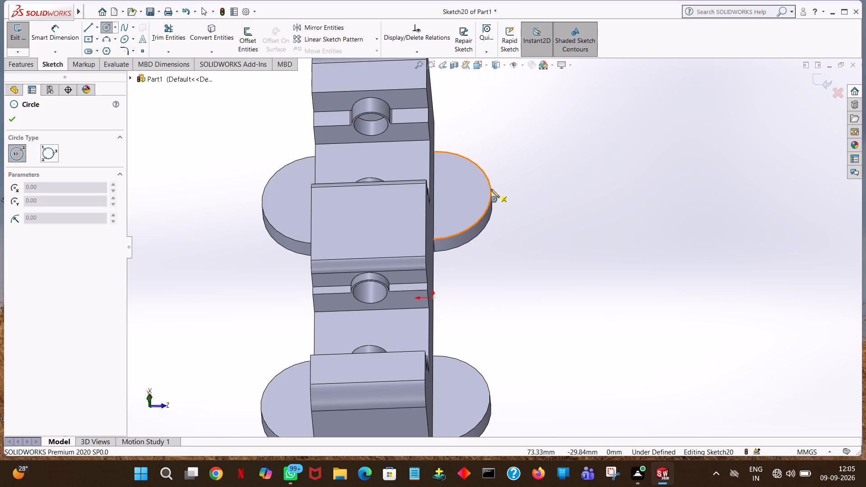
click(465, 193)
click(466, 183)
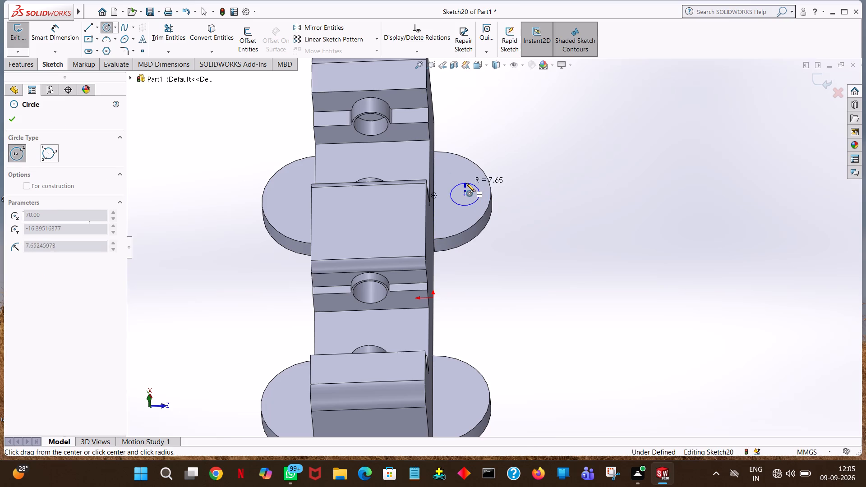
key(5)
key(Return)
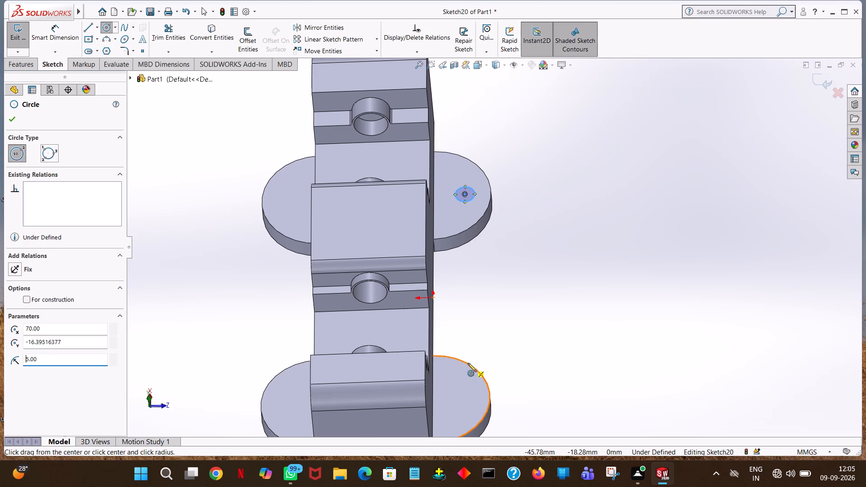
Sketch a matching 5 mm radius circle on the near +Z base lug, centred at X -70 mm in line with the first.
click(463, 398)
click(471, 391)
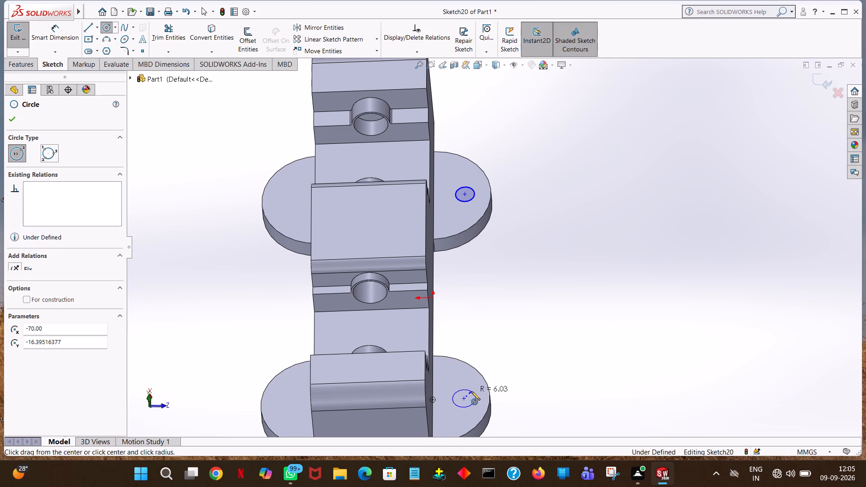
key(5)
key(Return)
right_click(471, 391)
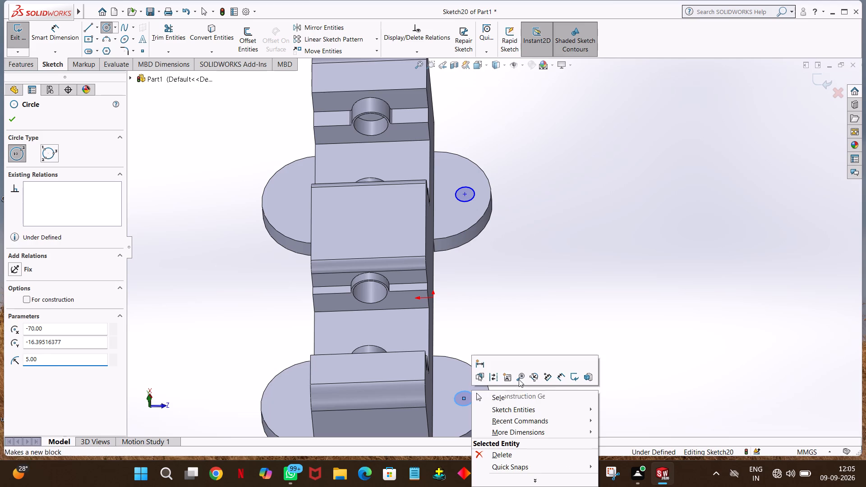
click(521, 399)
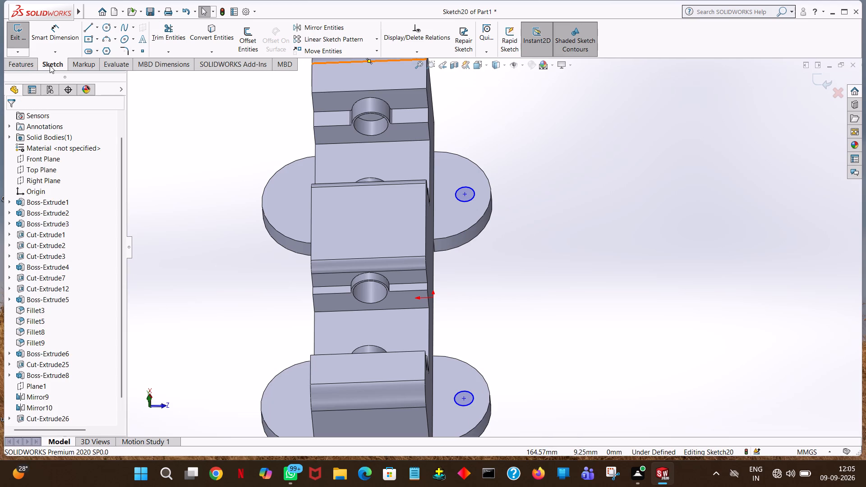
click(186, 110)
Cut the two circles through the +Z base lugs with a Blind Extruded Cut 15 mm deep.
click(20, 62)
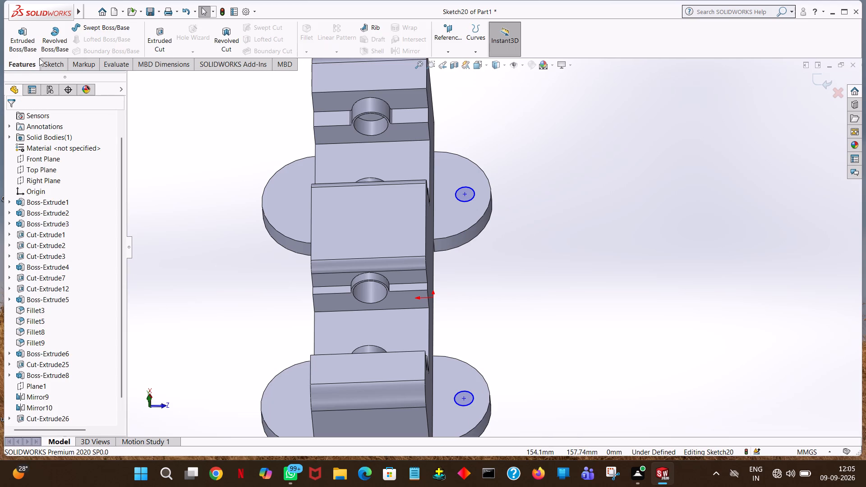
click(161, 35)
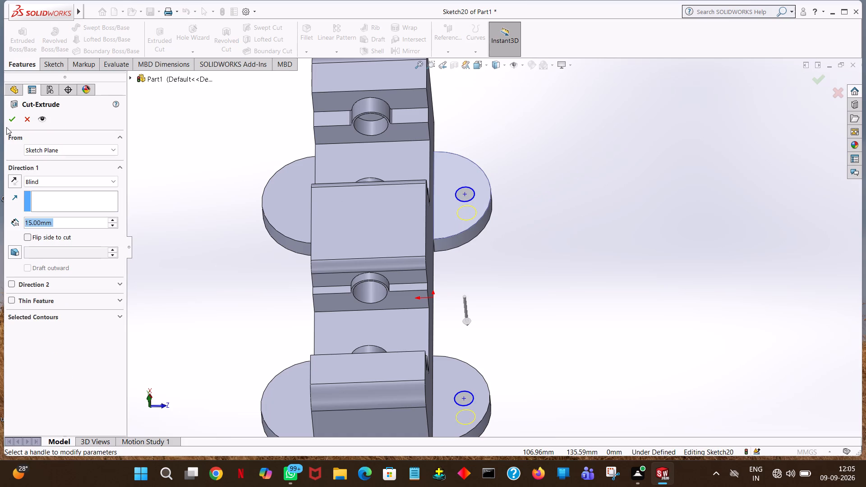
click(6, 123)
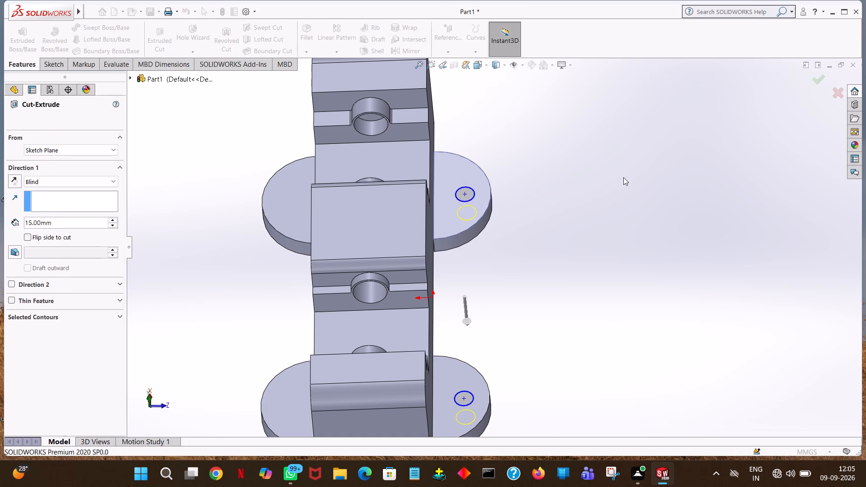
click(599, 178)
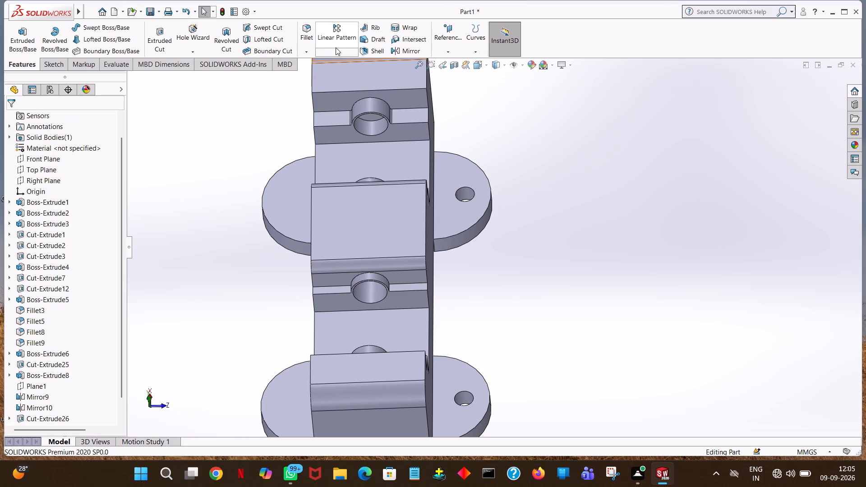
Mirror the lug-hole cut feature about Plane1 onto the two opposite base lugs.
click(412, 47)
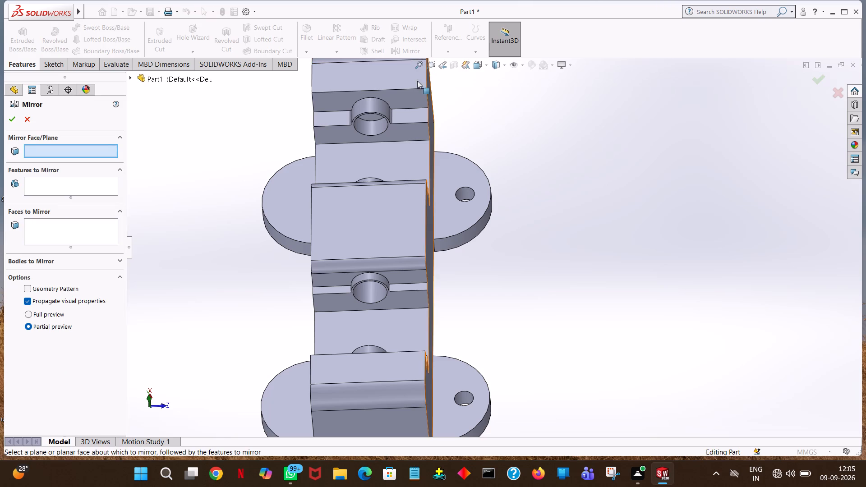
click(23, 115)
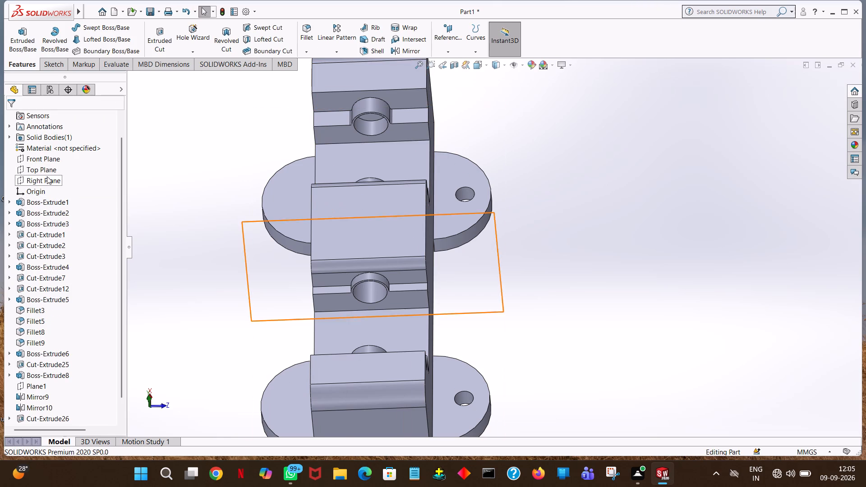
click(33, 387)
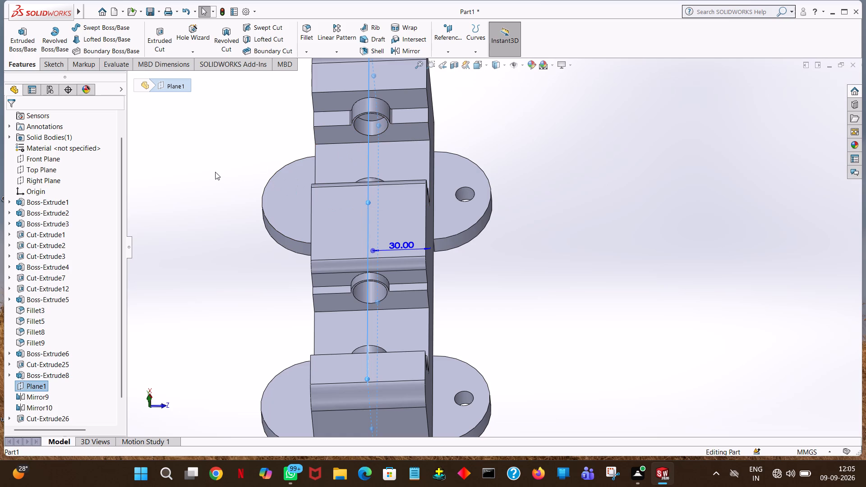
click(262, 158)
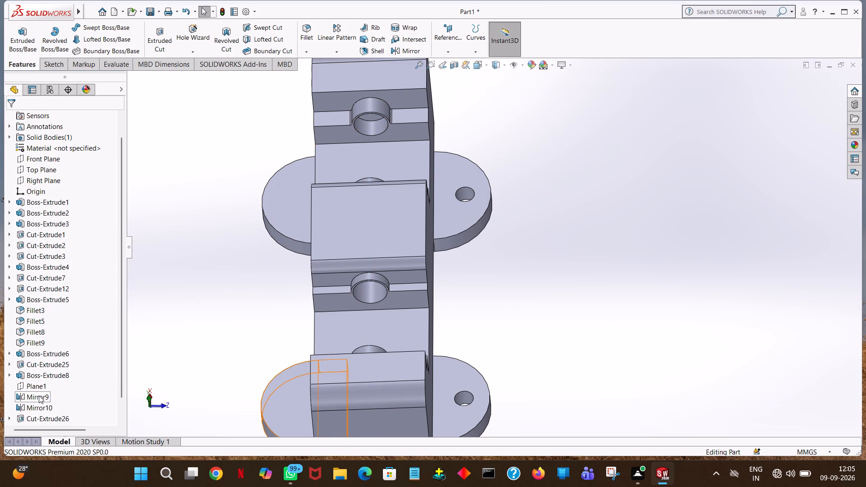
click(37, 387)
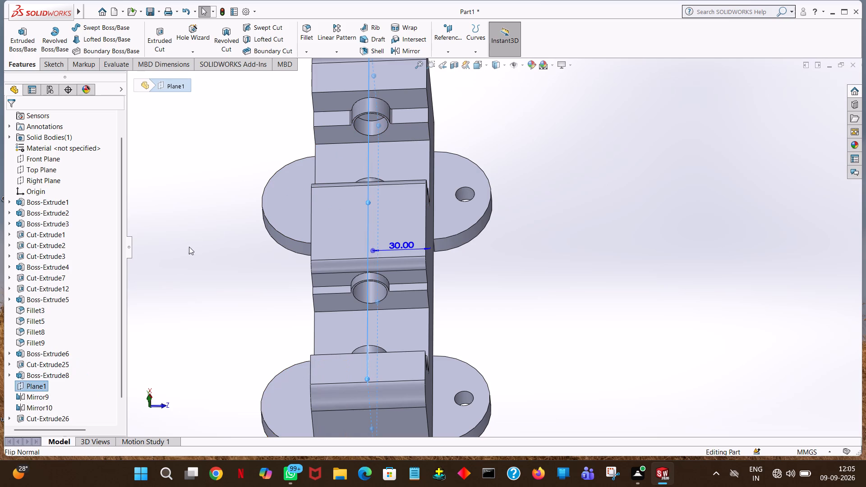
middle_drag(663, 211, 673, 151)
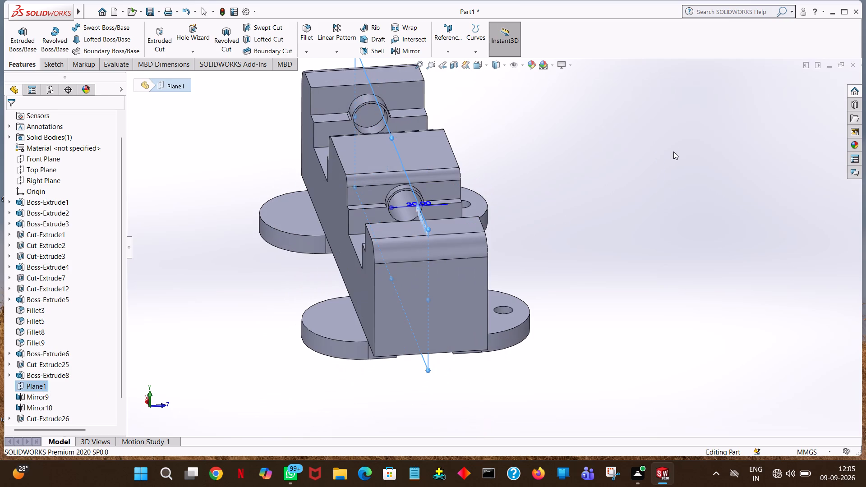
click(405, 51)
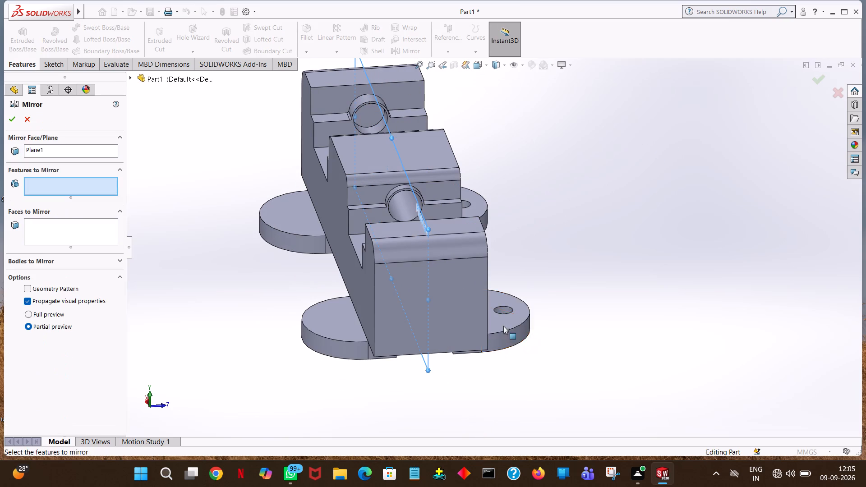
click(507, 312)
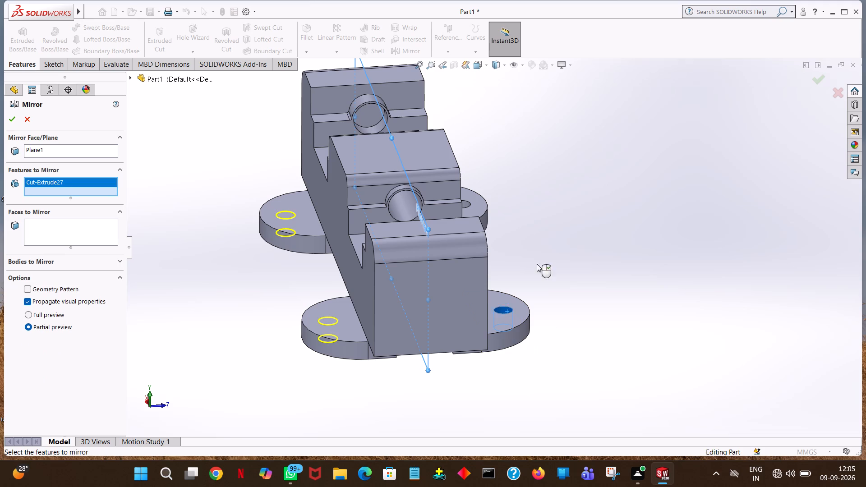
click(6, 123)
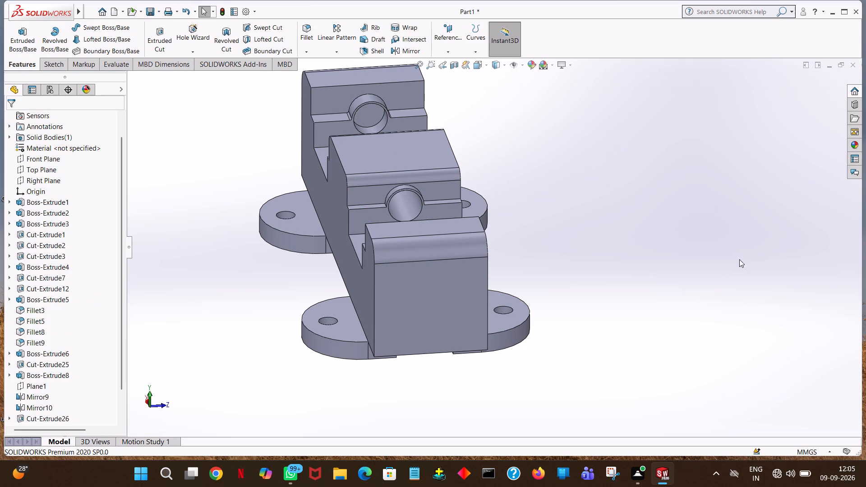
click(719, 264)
Examine the bracket body and its base-lug holes from several sides.
middle_drag(739, 235, 644, 327)
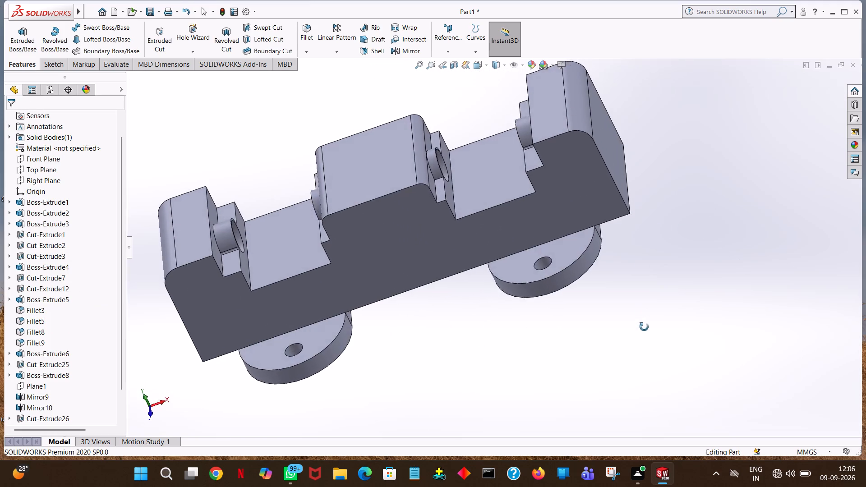
middle_drag(644, 327, 655, 302)
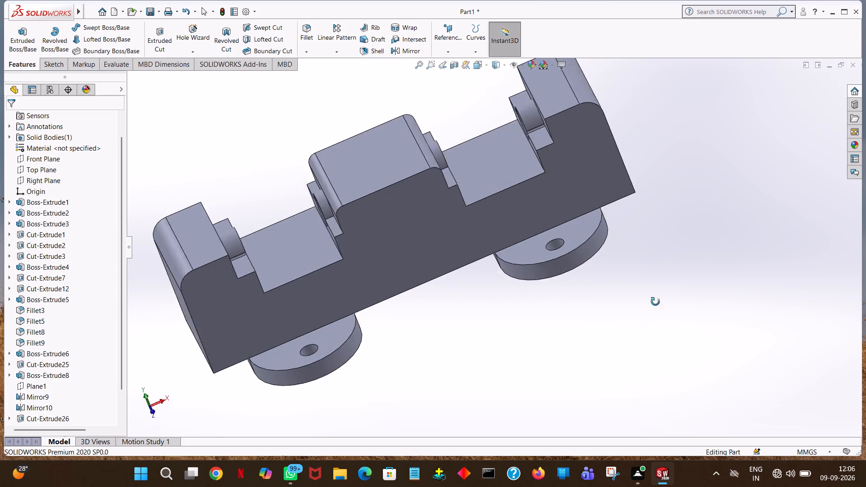
middle_drag(655, 302, 662, 317)
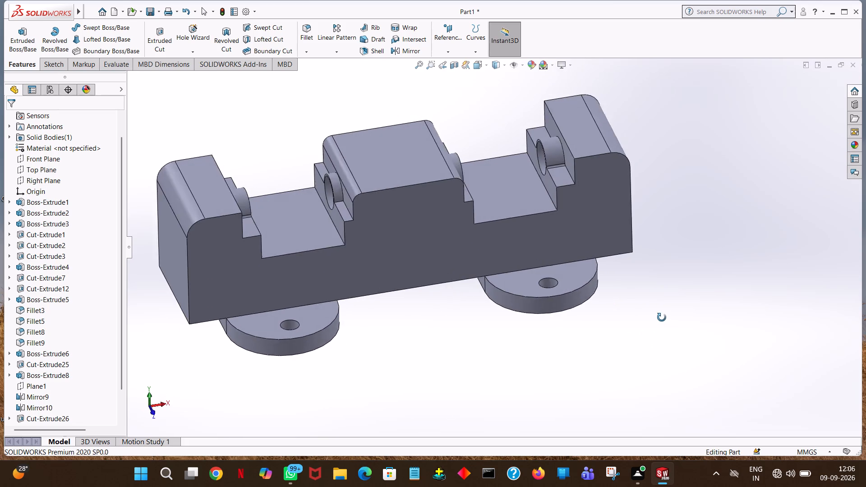
middle_drag(662, 317, 693, 281)
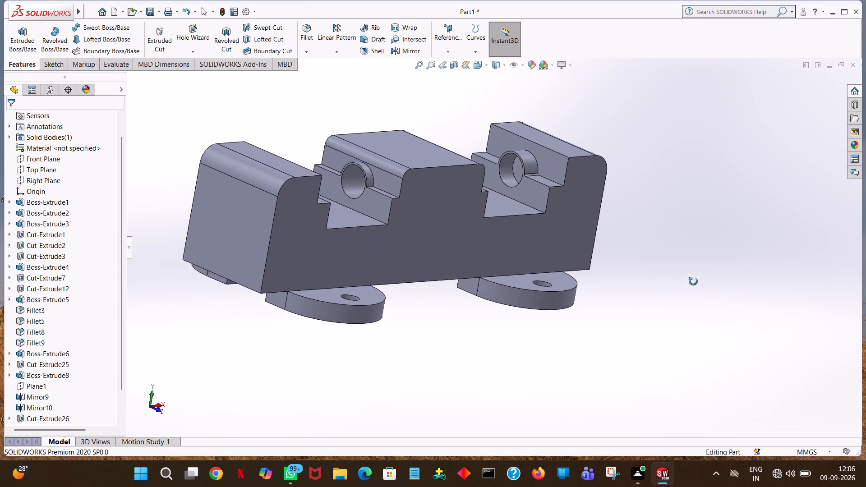
middle_drag(693, 281, 644, 266)
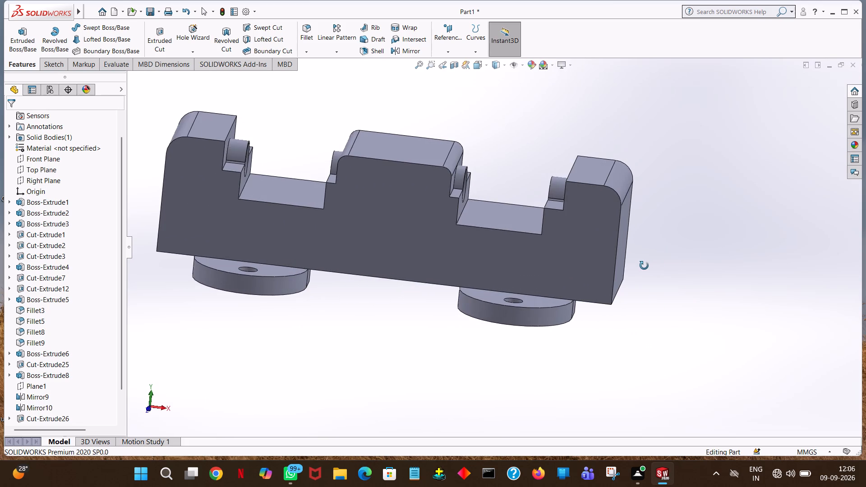
middle_drag(644, 266, 672, 266)
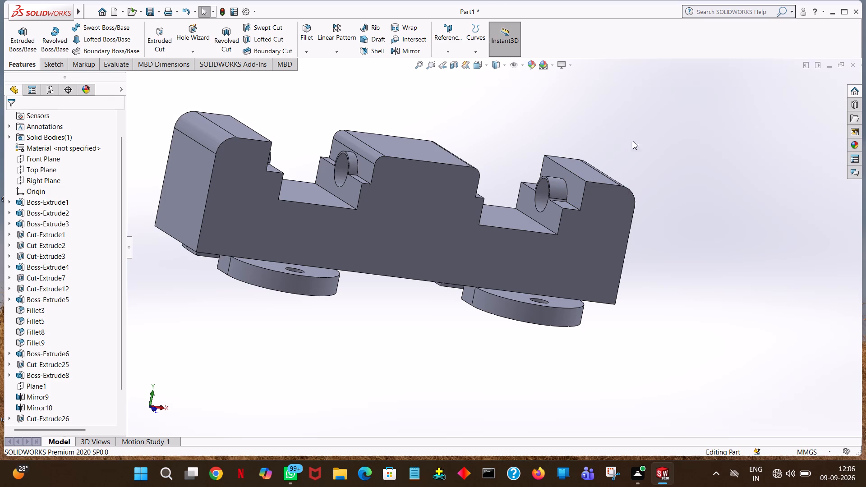
middle_drag(647, 156, 499, 199)
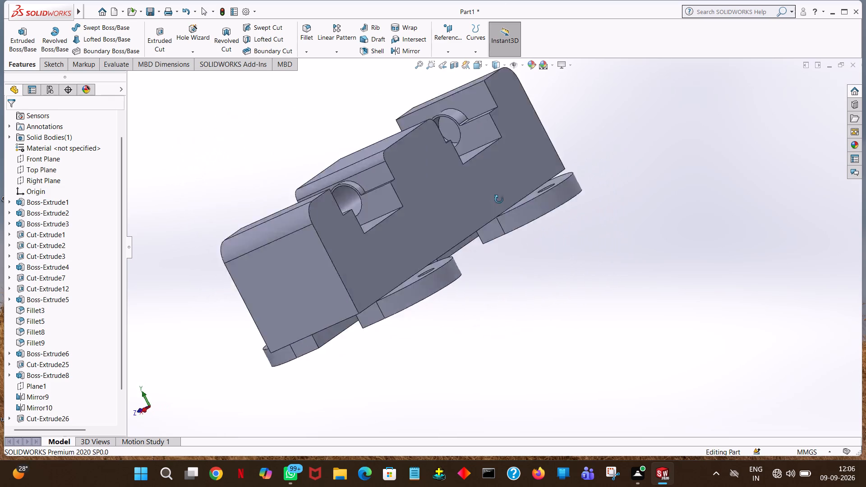
middle_drag(499, 199, 446, 304)
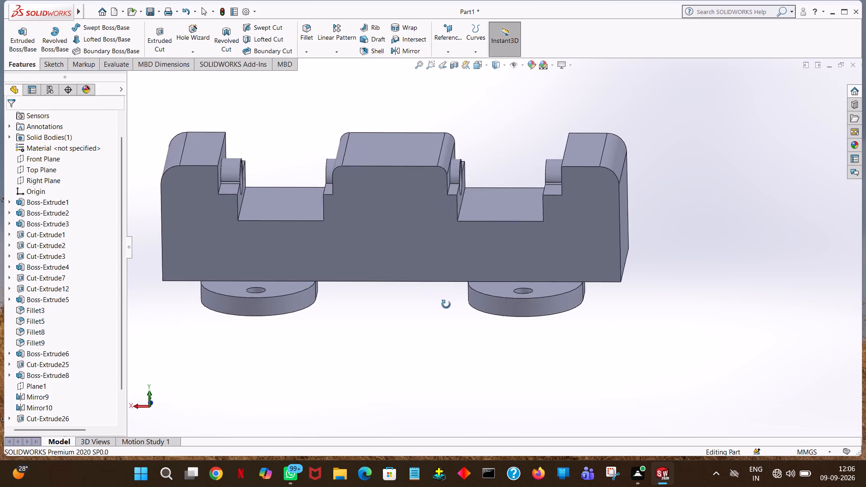
middle_drag(446, 304, 518, 278)
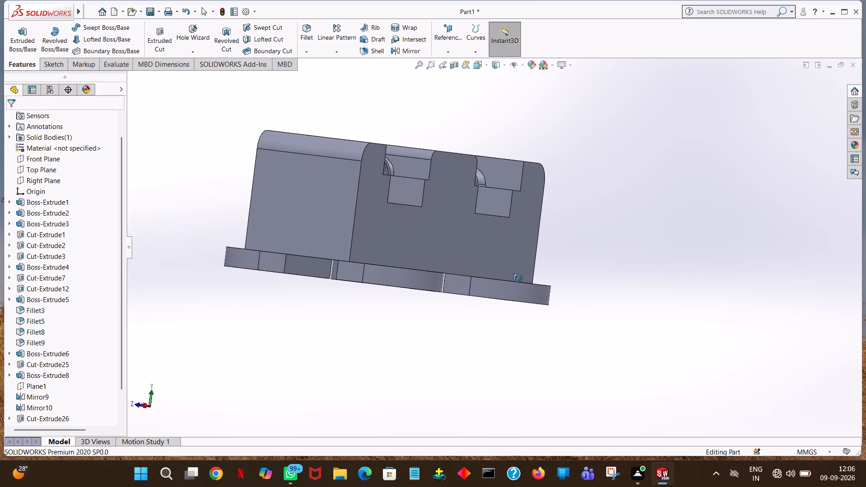
middle_drag(518, 278, 670, 282)
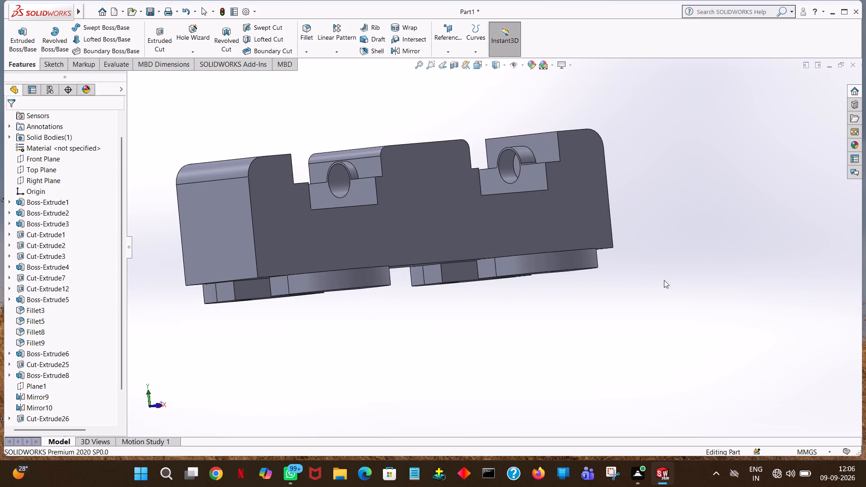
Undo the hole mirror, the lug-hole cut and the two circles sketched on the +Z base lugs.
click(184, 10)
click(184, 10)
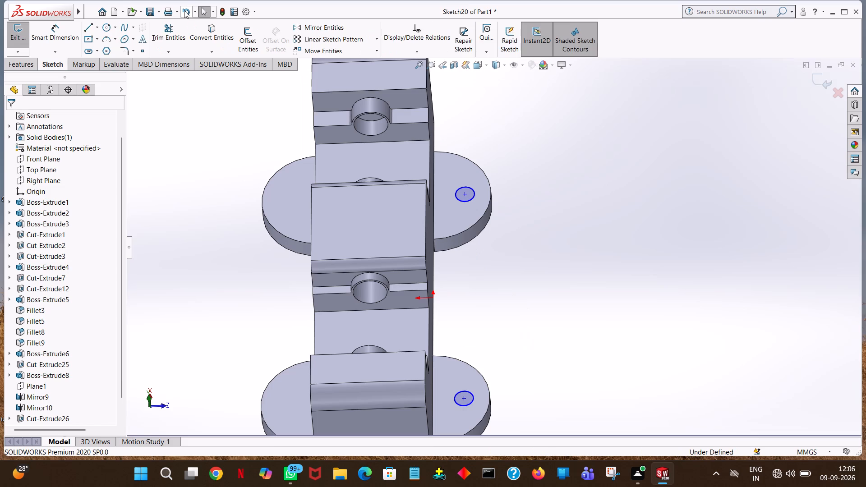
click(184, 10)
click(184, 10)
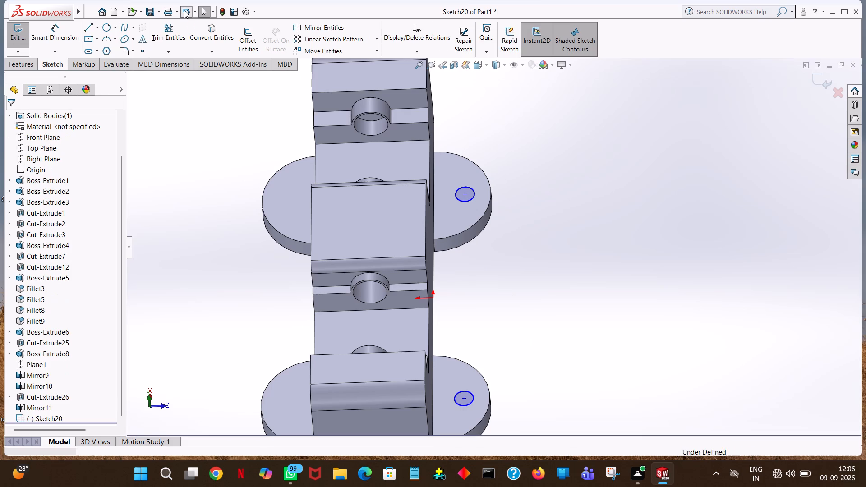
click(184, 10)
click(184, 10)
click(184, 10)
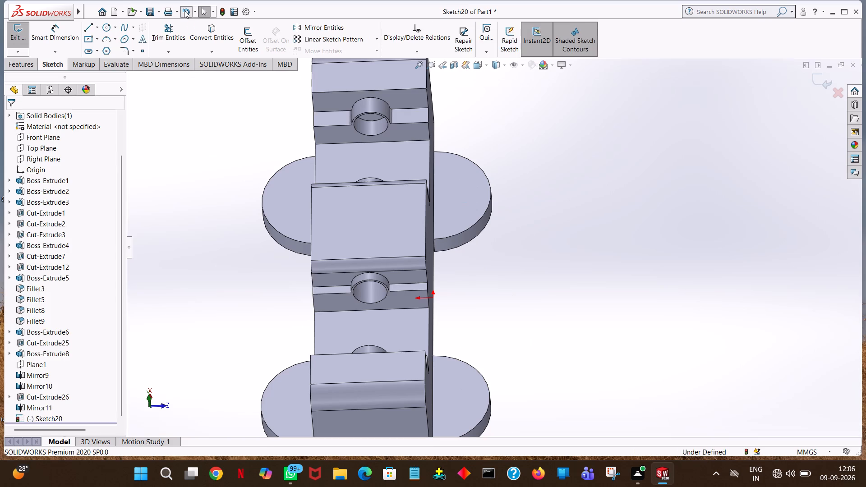
Undo the empty sketch, the Mirror11 and Cut-Extrude26 lug holes, their circle sketch and the Mirror10 mirror, back to Mirror9.
click(184, 10)
click(184, 10)
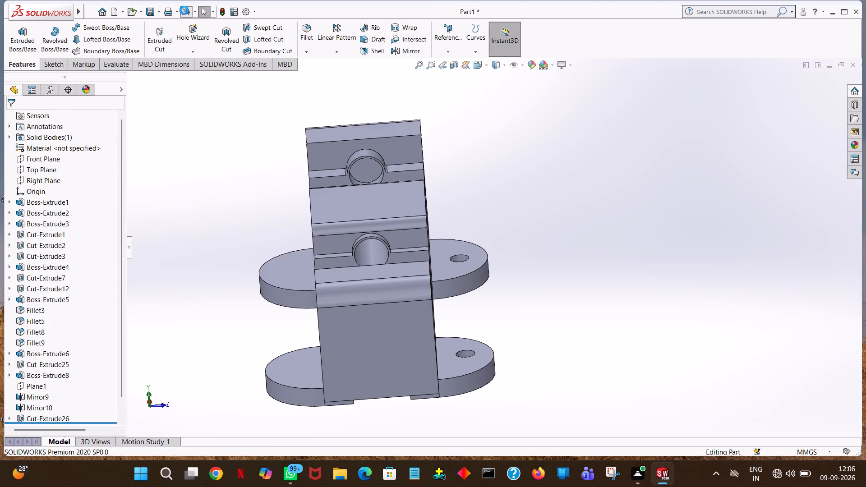
click(184, 10)
click(184, 10)
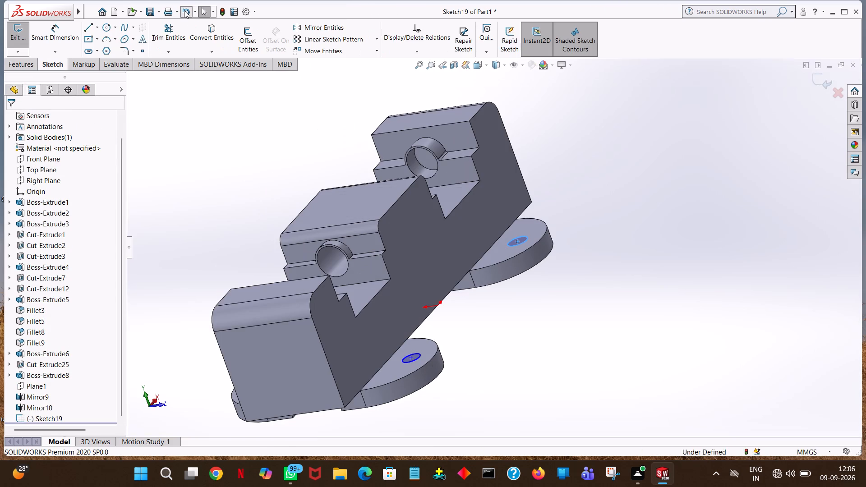
click(184, 10)
click(184, 10)
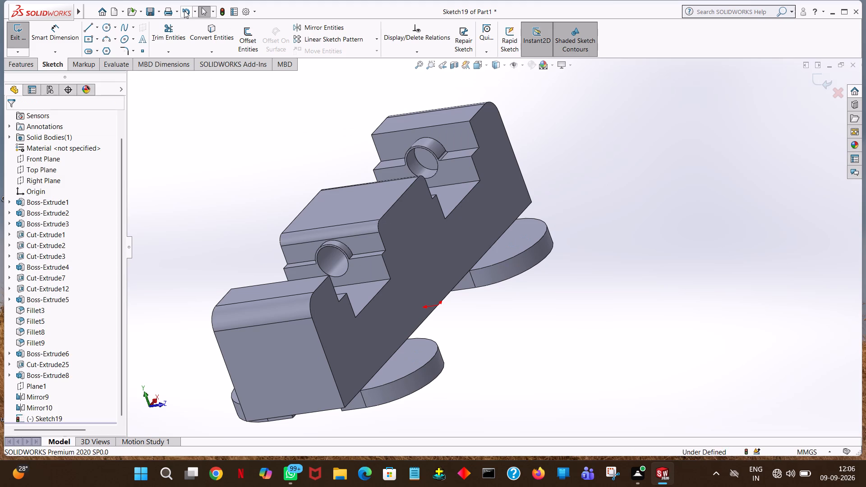
click(184, 10)
click(184, 10)
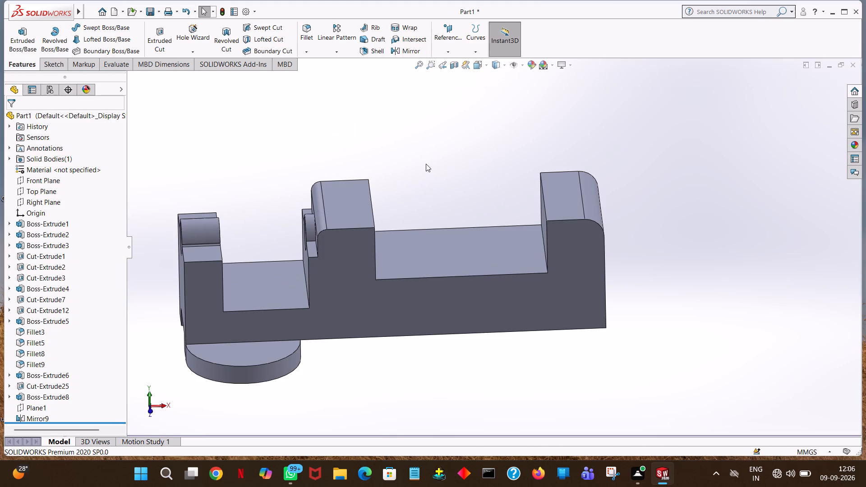
Examine the bracket body and its pair of rounded base lugs from several sides.
middle_drag(392, 154, 486, 164)
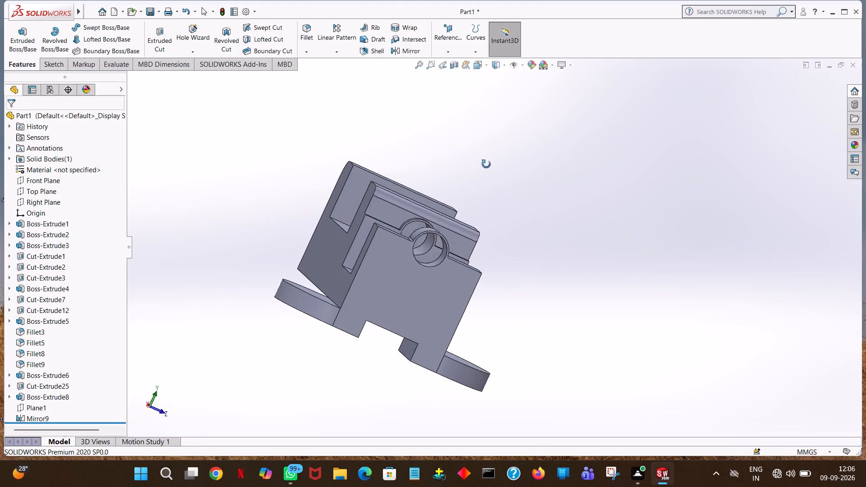
middle_drag(486, 164, 433, 138)
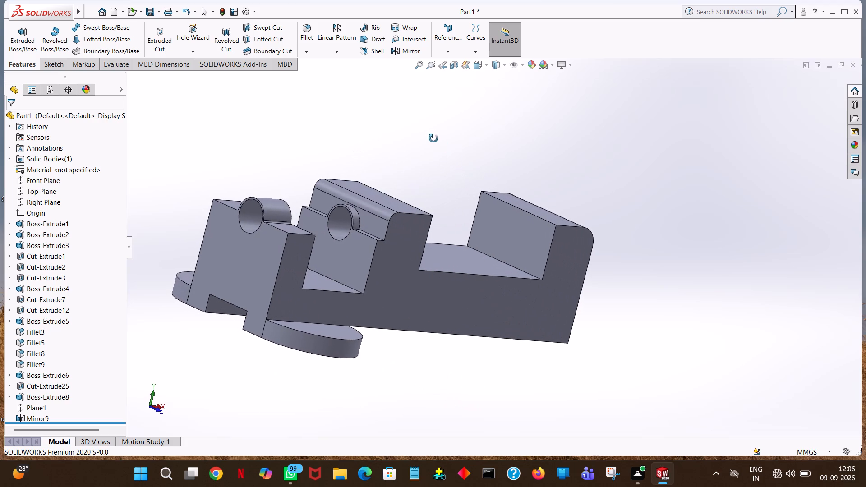
middle_drag(433, 138, 365, 147)
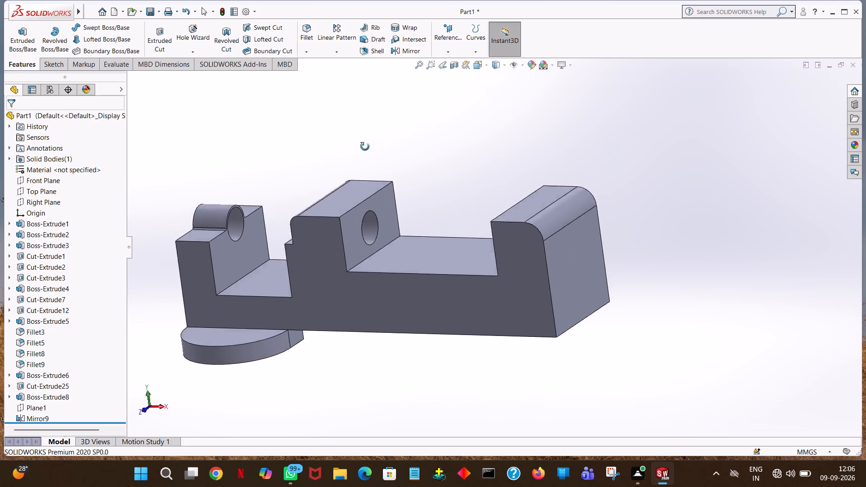
middle_drag(365, 147, 396, 161)
middle_drag(400, 165, 420, 207)
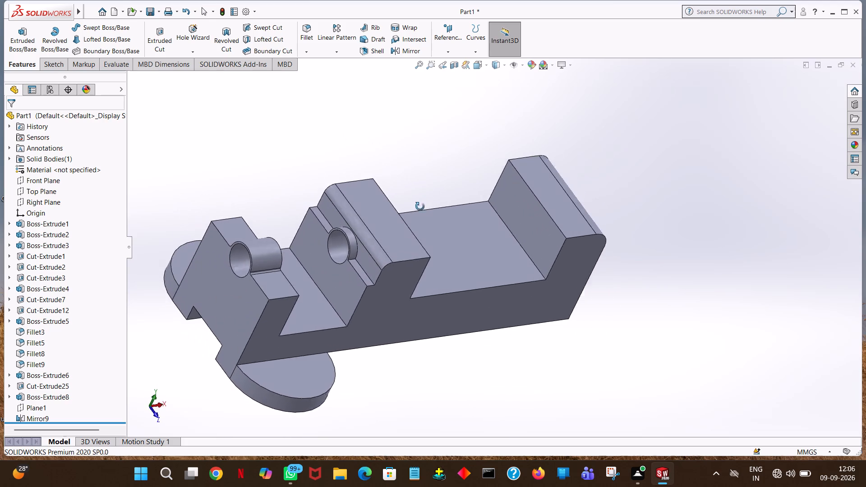
middle_drag(420, 207, 413, 194)
middle_click(413, 194)
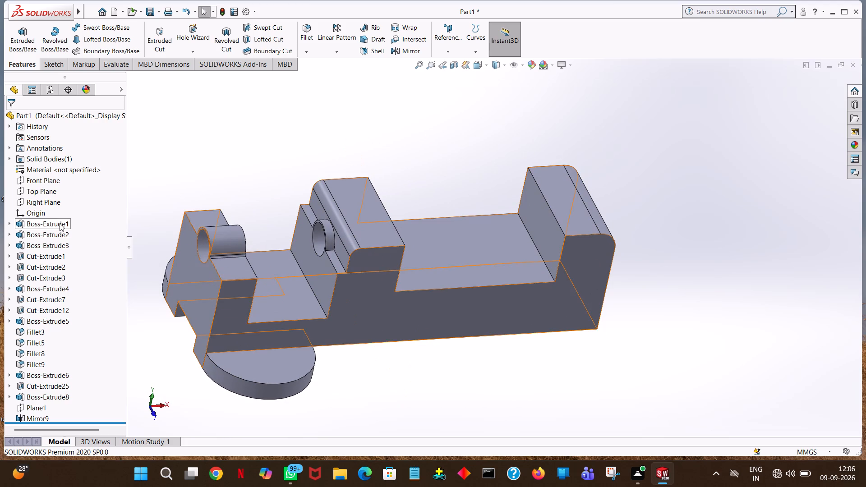
Try to mirror the base lug features Boss-Extrude6, Mirror9 and Boss-Extrude8 about the Right Plane.
click(51, 199)
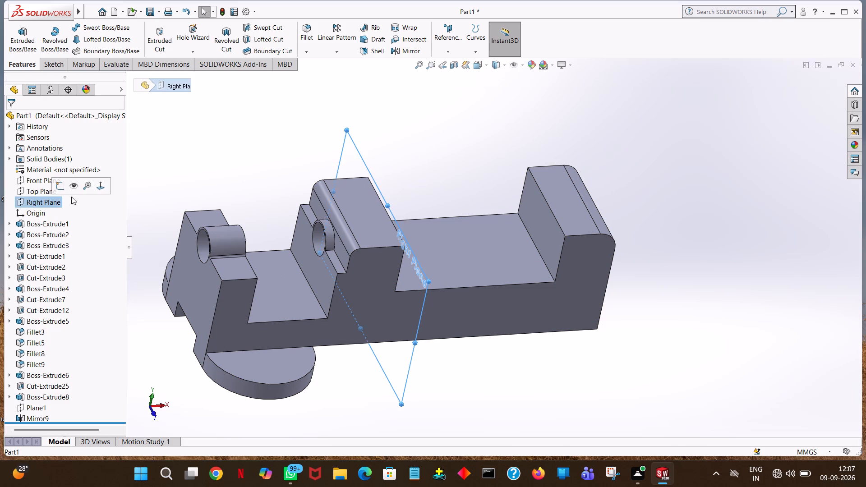
click(397, 48)
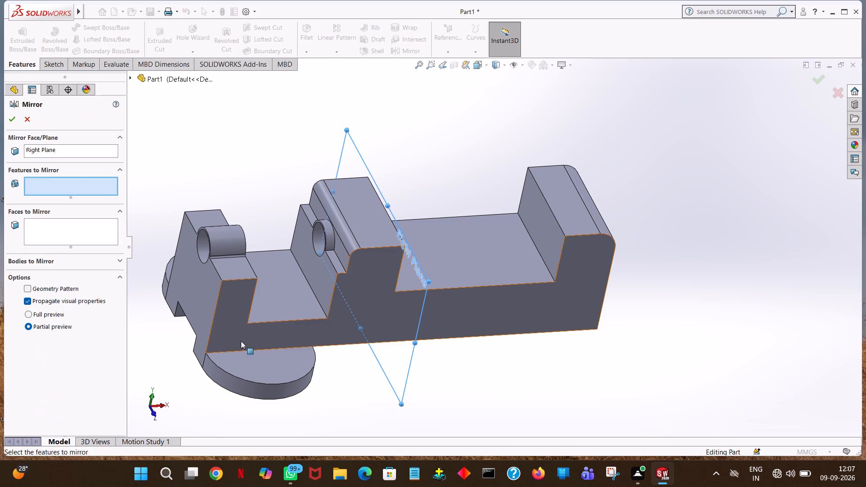
click(260, 365)
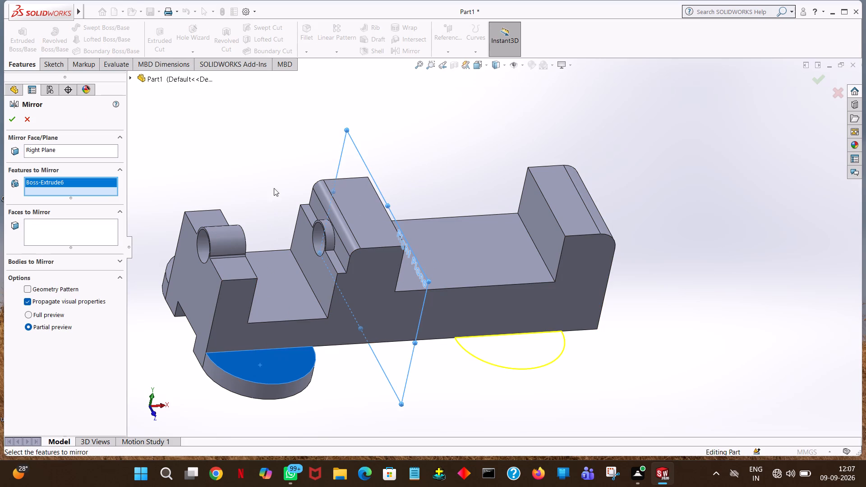
middle_drag(275, 178, 302, 262)
click(223, 273)
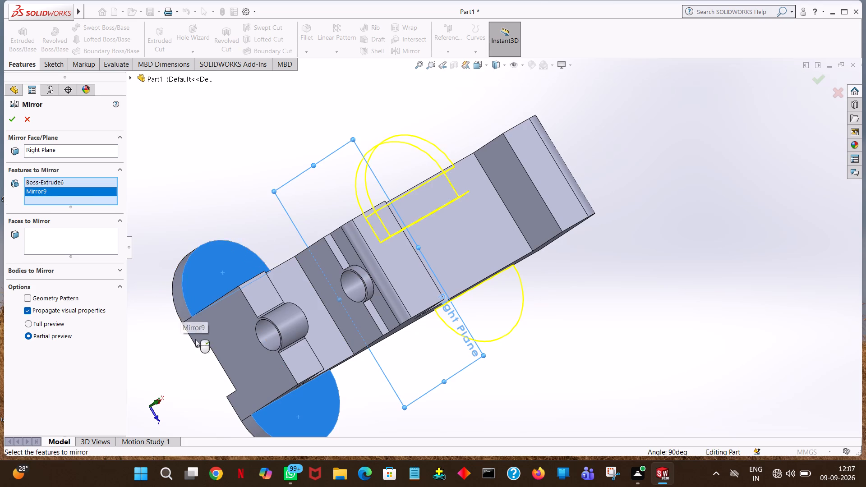
middle_drag(570, 286, 434, 166)
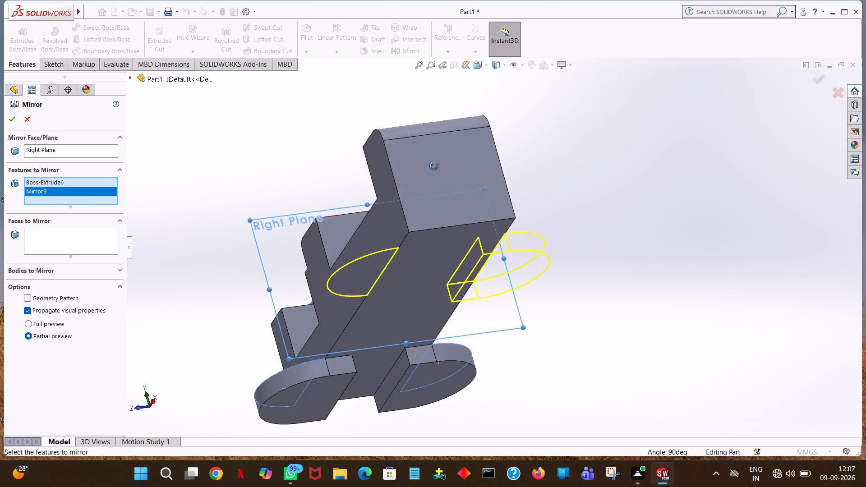
middle_drag(434, 166, 418, 218)
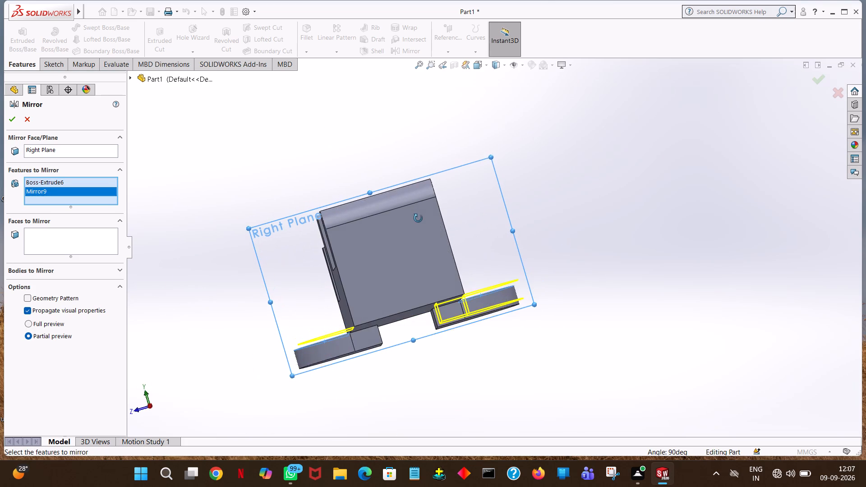
middle_drag(418, 218, 581, 129)
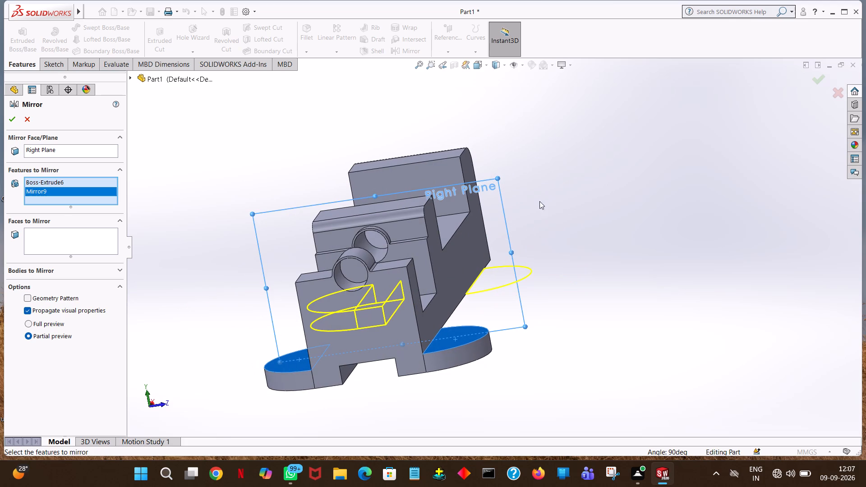
middle_drag(426, 344, 464, 298)
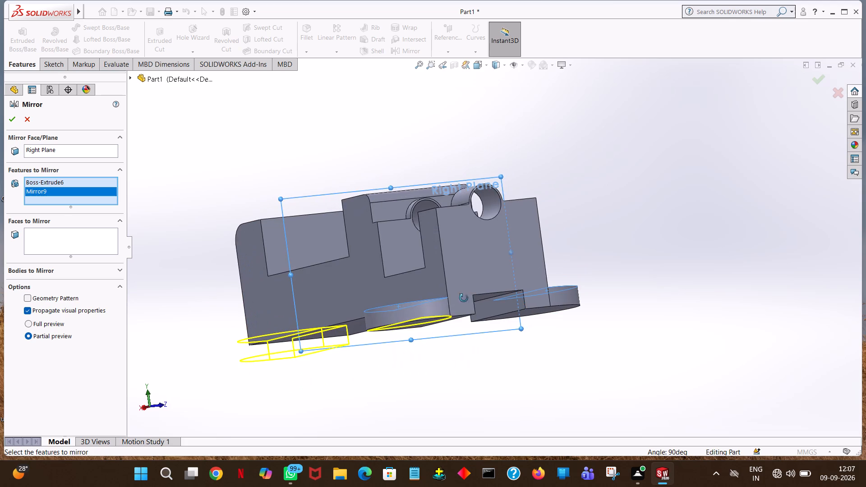
middle_drag(464, 298, 465, 298)
click(509, 305)
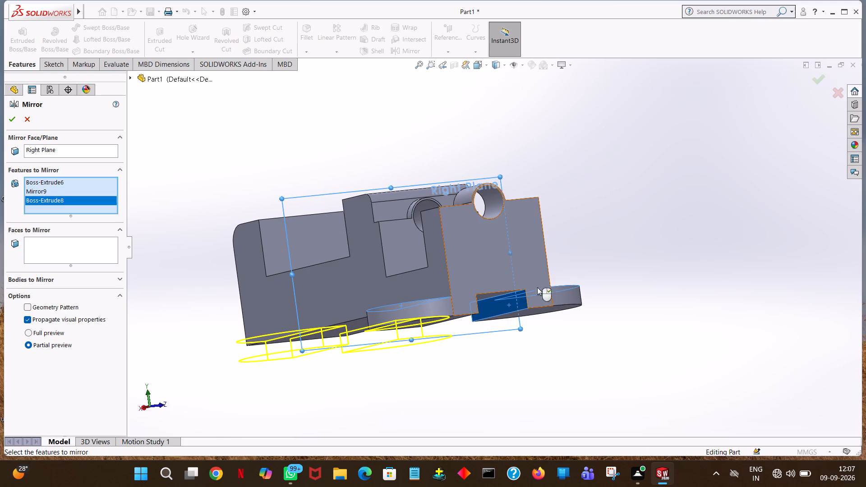
middle_drag(579, 228, 708, 202)
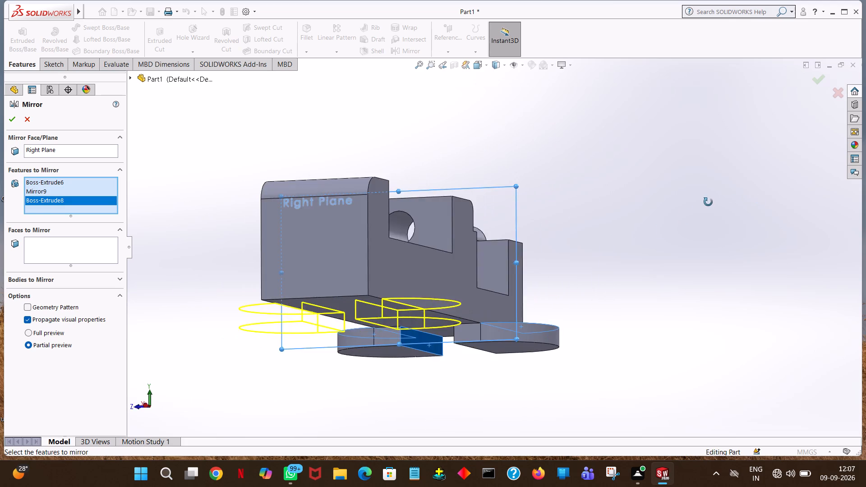
middle_drag(708, 202, 726, 216)
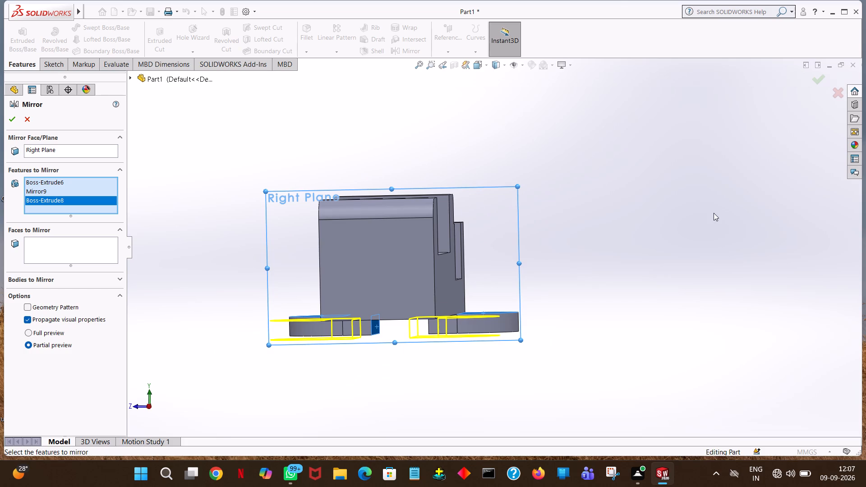
middle_drag(594, 364, 603, 339)
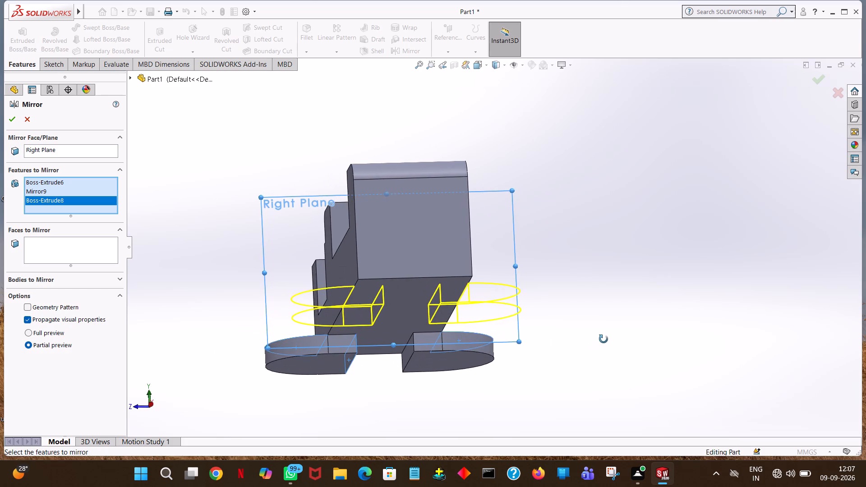
middle_drag(603, 339, 600, 354)
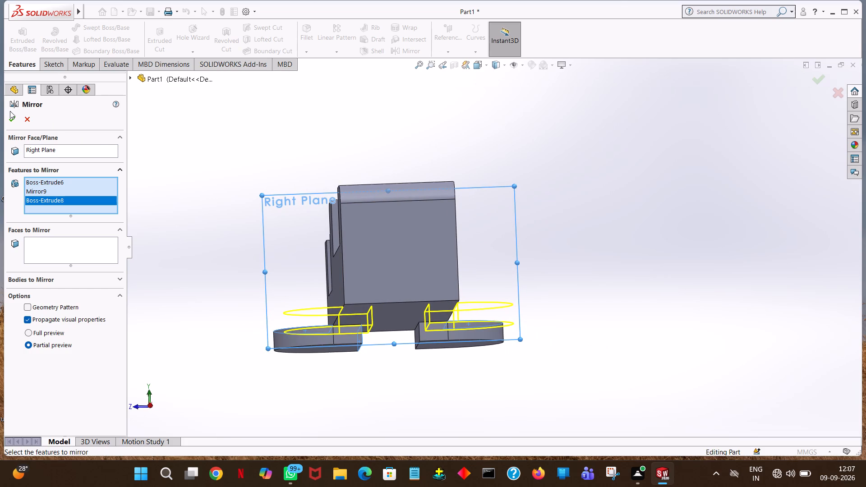
click(15, 129)
click(14, 121)
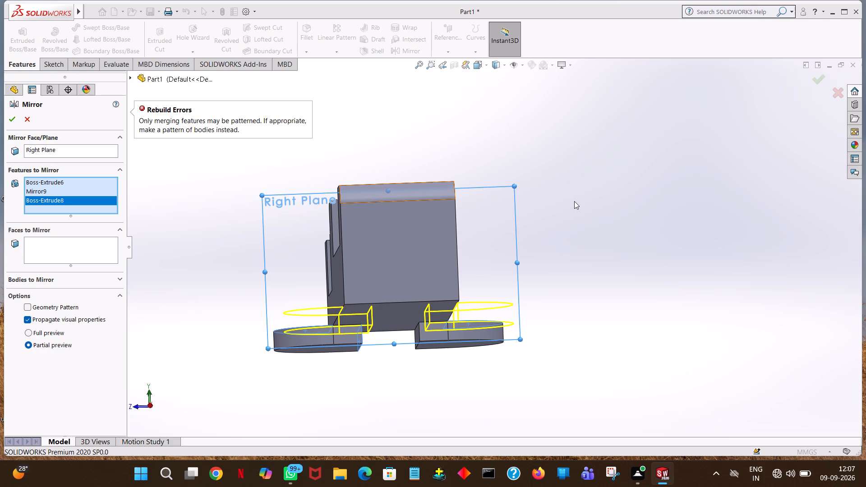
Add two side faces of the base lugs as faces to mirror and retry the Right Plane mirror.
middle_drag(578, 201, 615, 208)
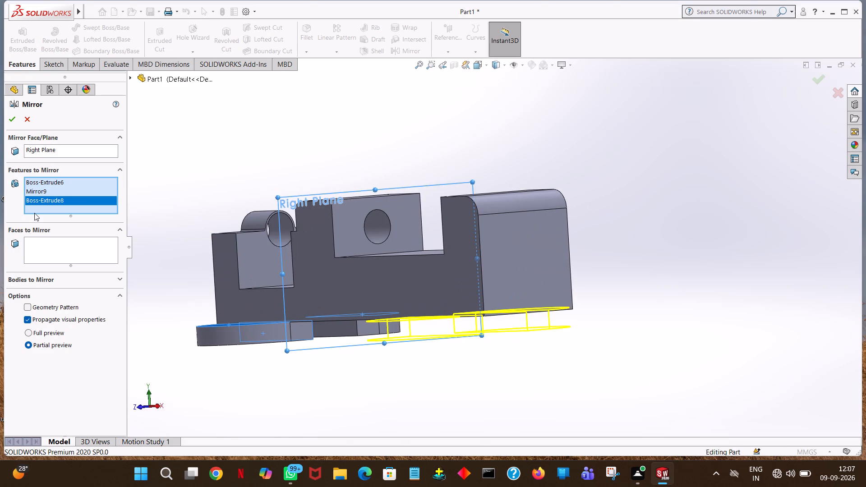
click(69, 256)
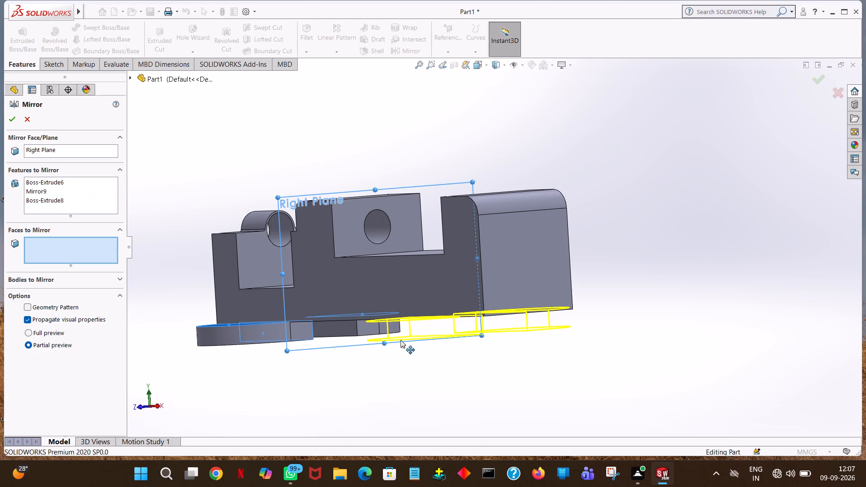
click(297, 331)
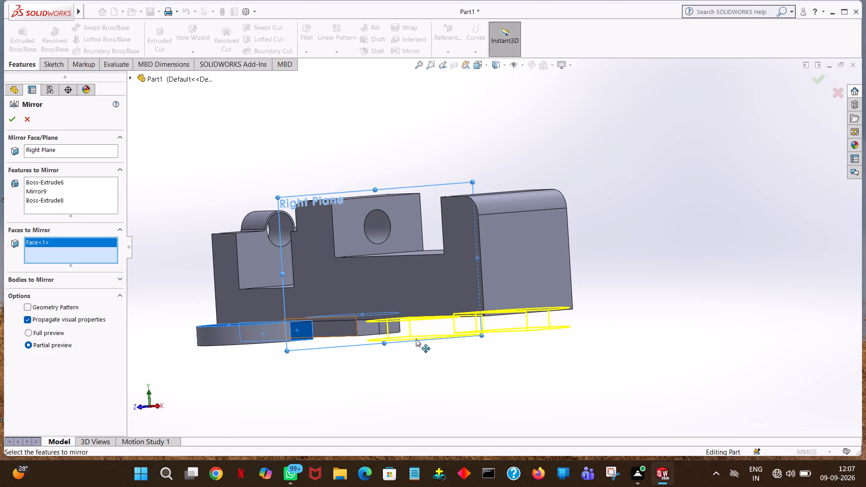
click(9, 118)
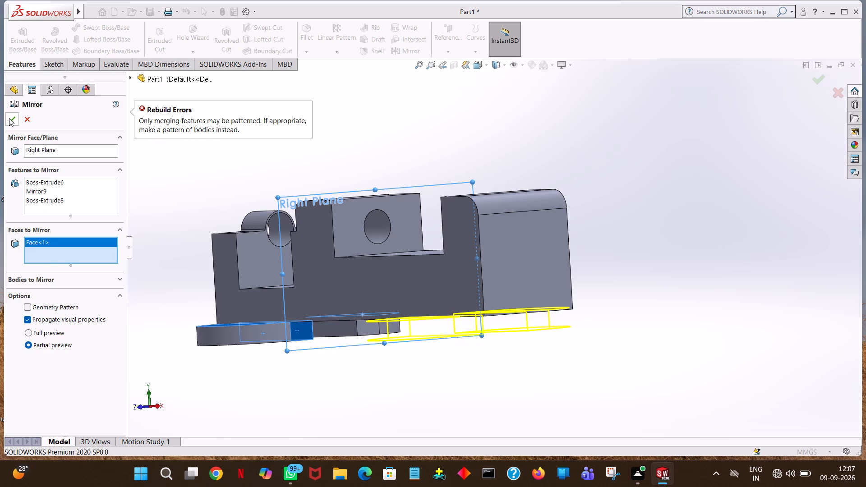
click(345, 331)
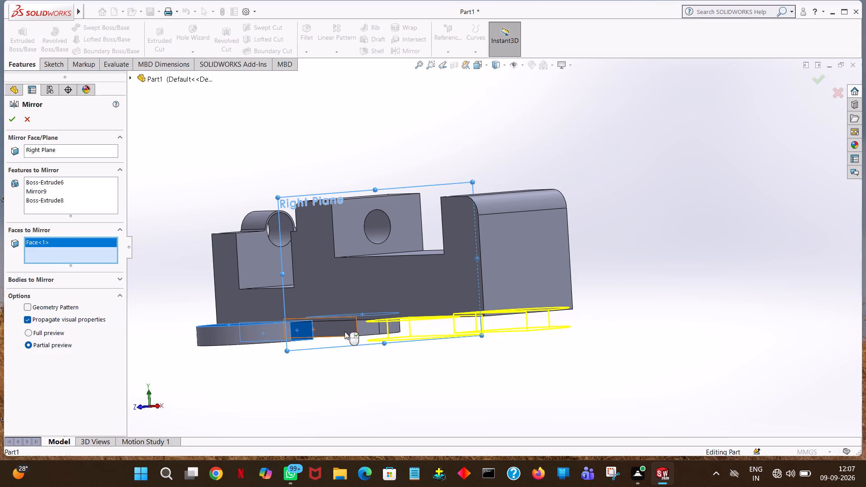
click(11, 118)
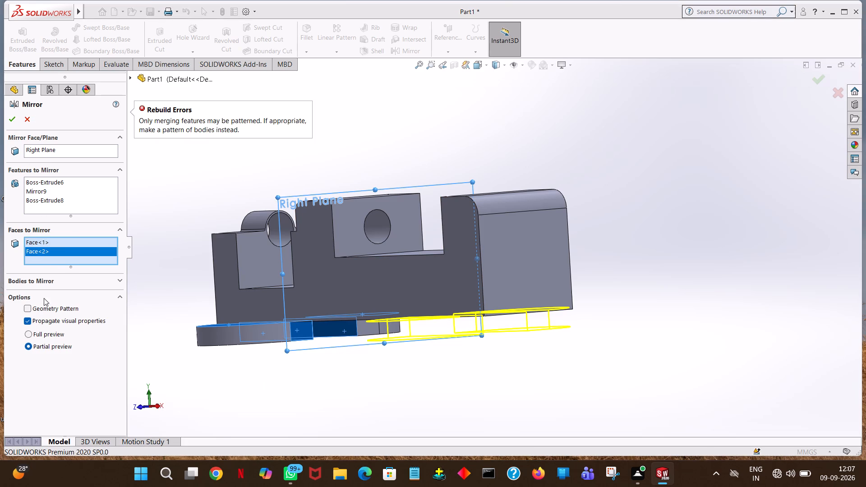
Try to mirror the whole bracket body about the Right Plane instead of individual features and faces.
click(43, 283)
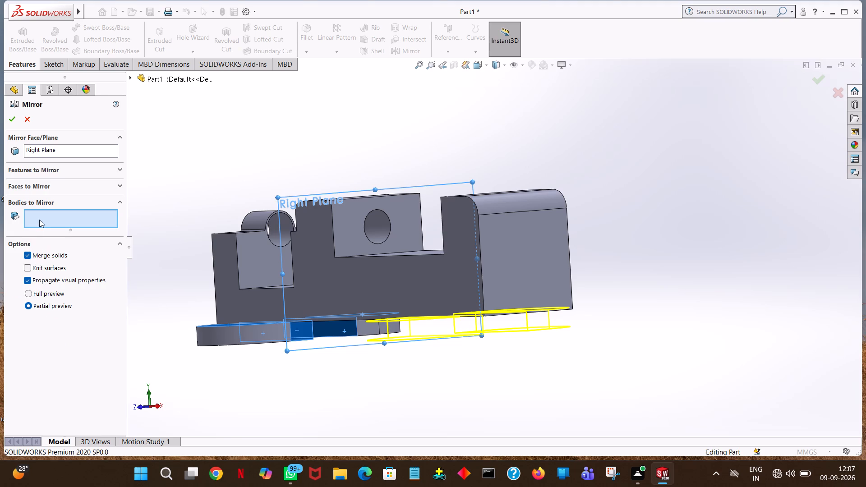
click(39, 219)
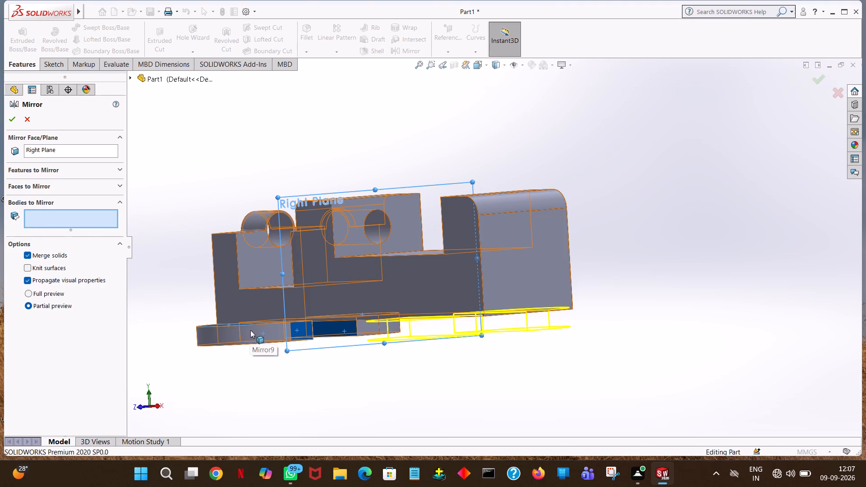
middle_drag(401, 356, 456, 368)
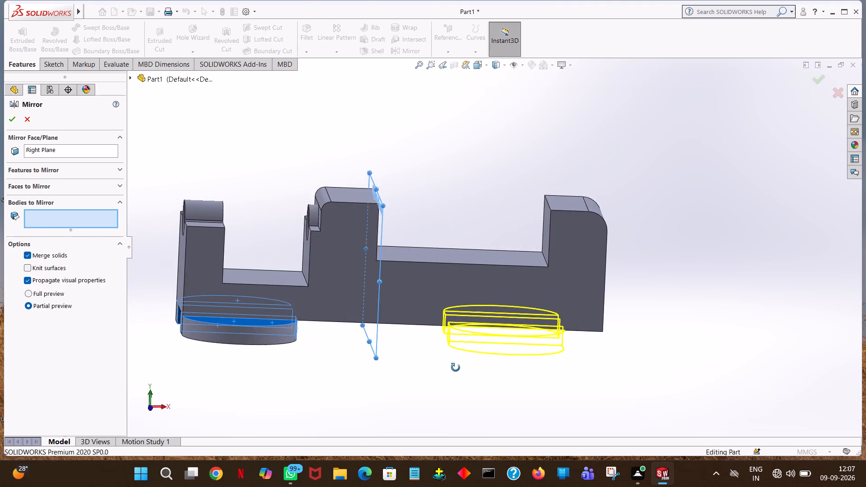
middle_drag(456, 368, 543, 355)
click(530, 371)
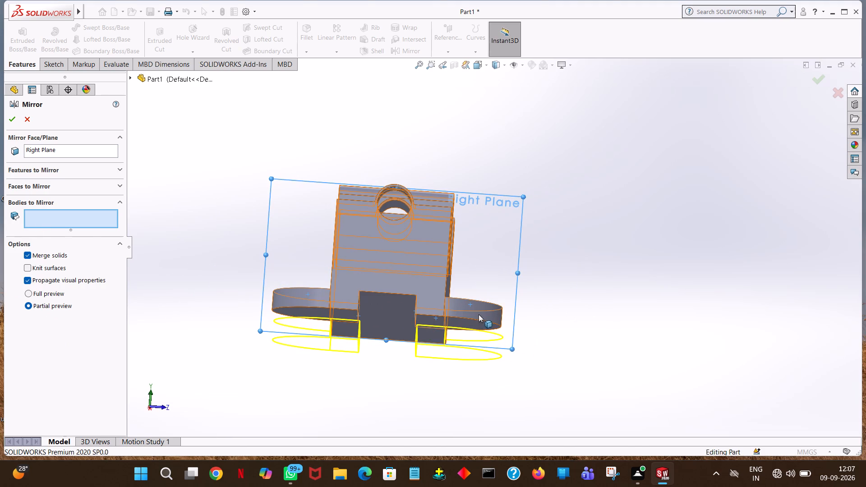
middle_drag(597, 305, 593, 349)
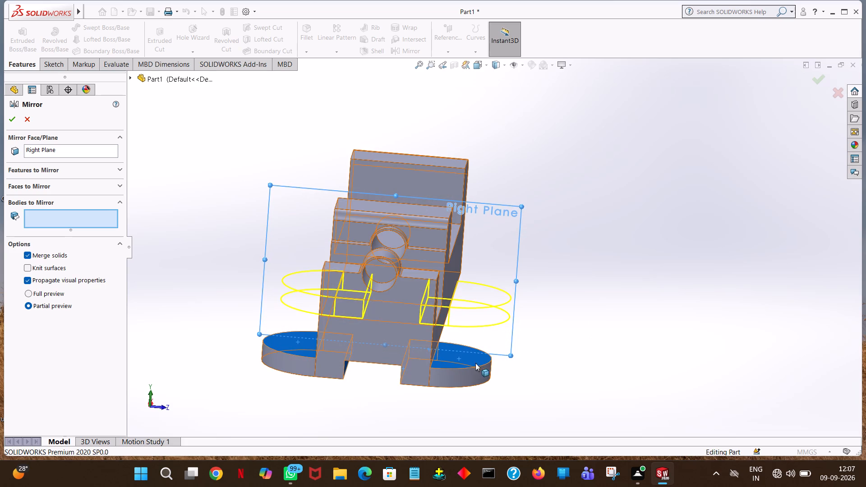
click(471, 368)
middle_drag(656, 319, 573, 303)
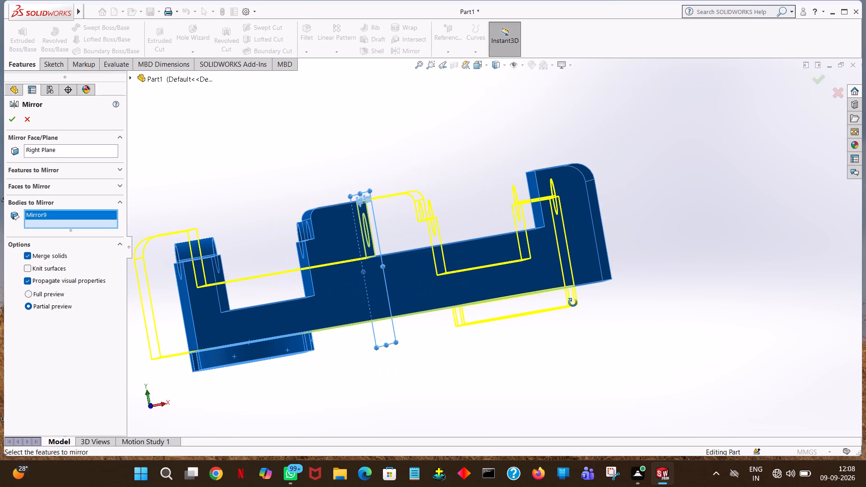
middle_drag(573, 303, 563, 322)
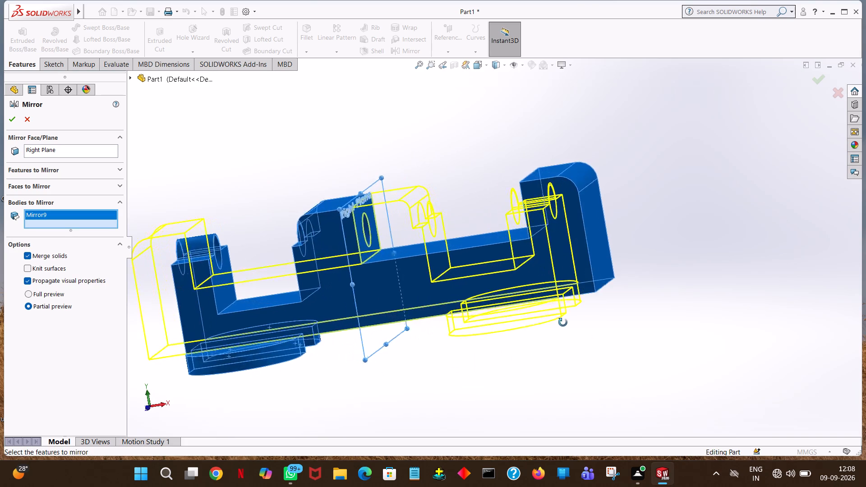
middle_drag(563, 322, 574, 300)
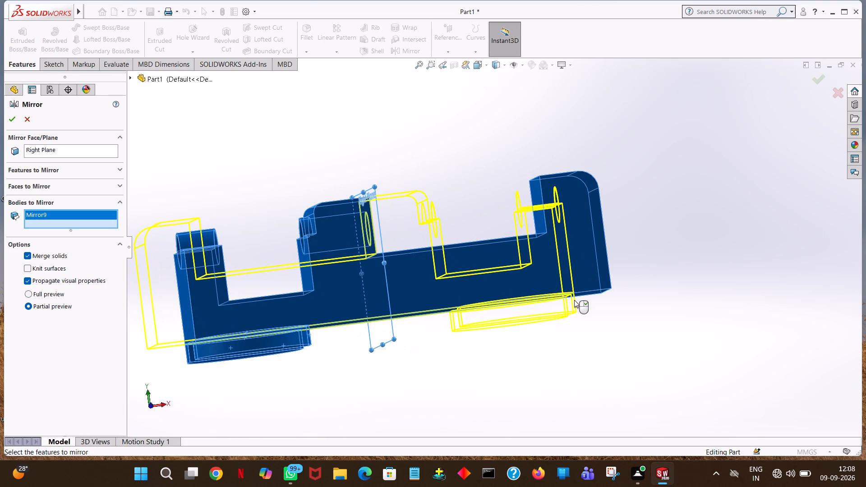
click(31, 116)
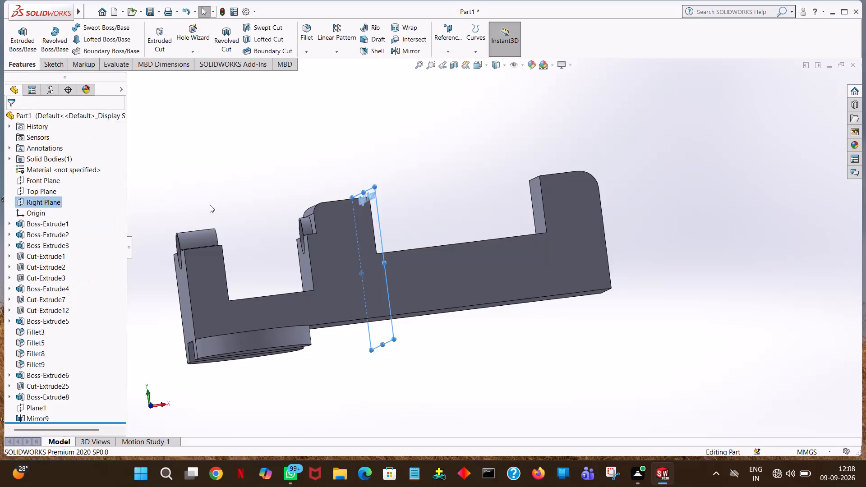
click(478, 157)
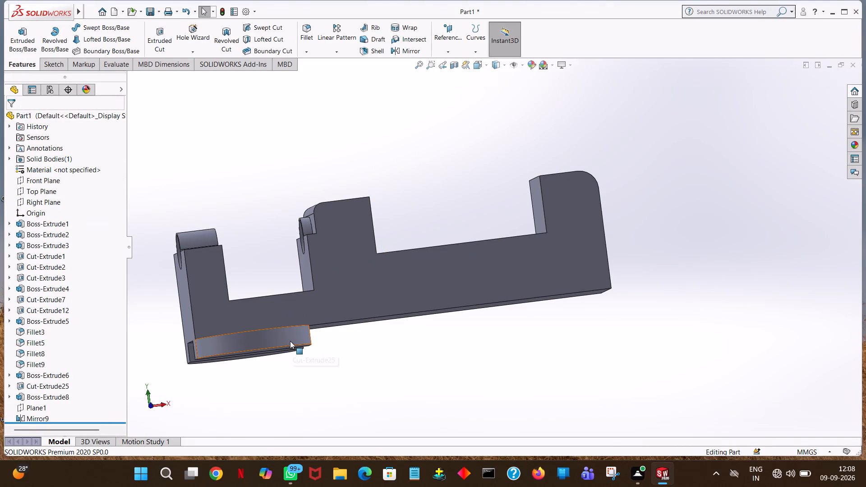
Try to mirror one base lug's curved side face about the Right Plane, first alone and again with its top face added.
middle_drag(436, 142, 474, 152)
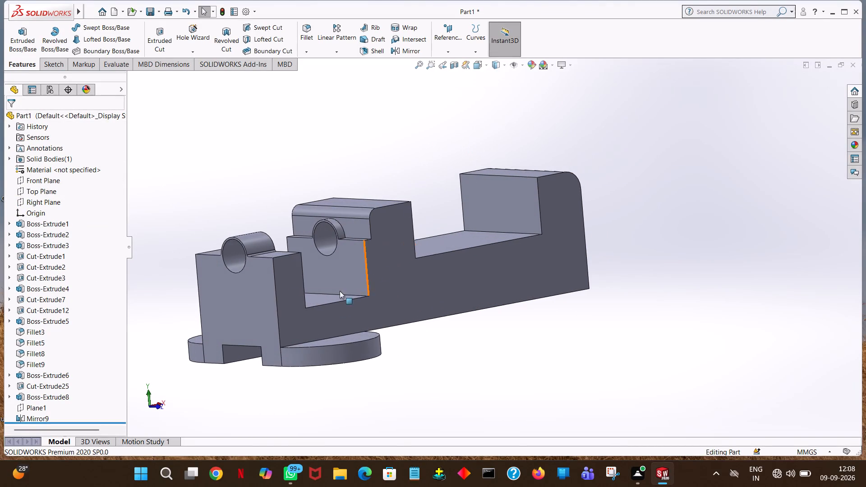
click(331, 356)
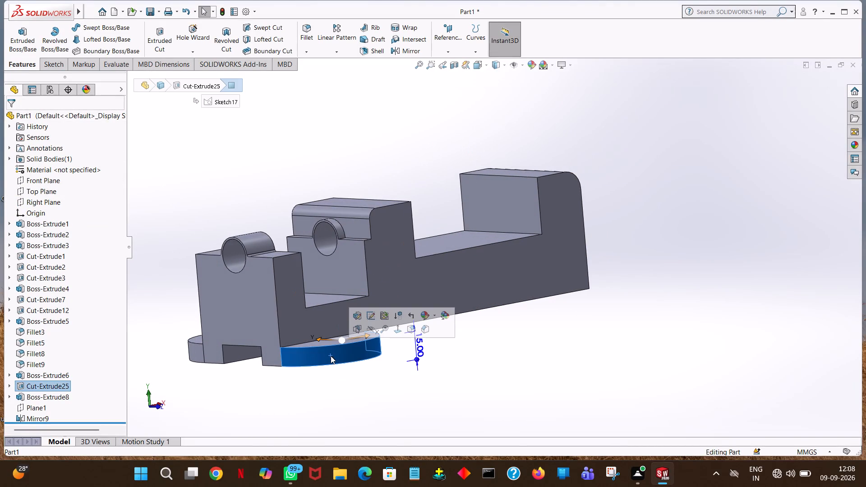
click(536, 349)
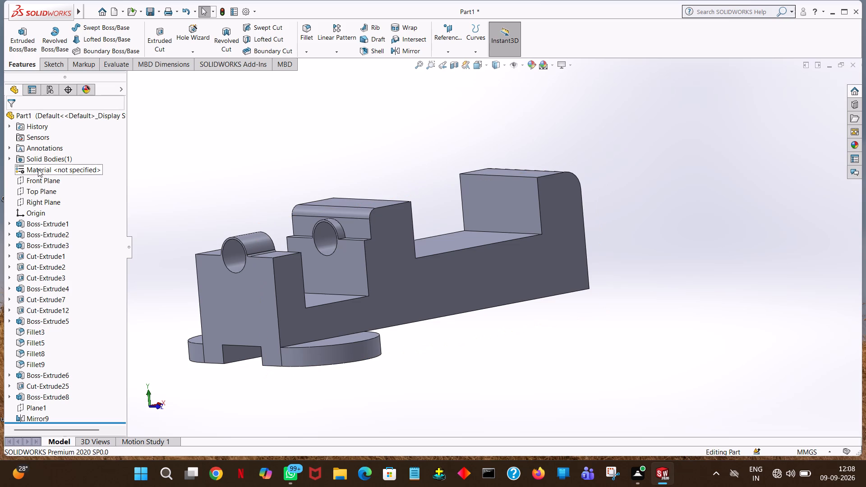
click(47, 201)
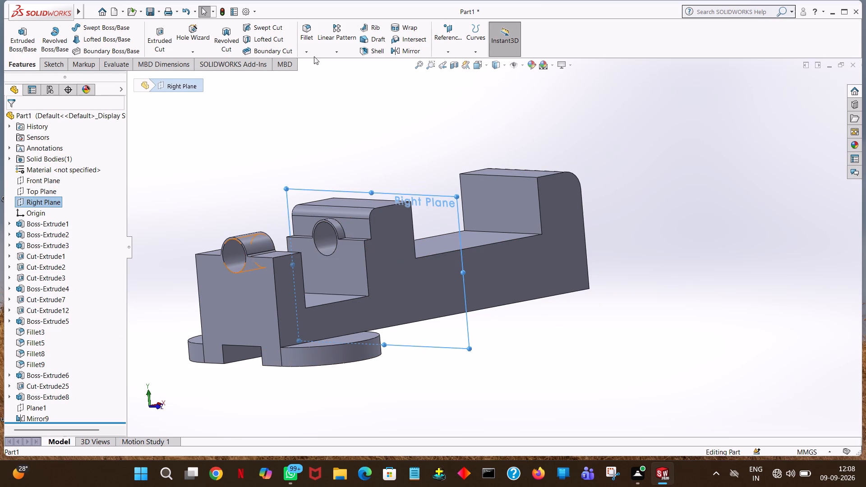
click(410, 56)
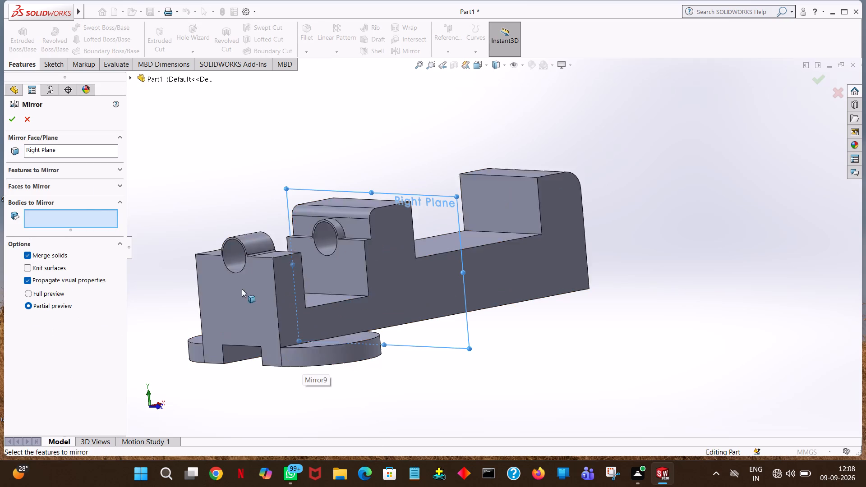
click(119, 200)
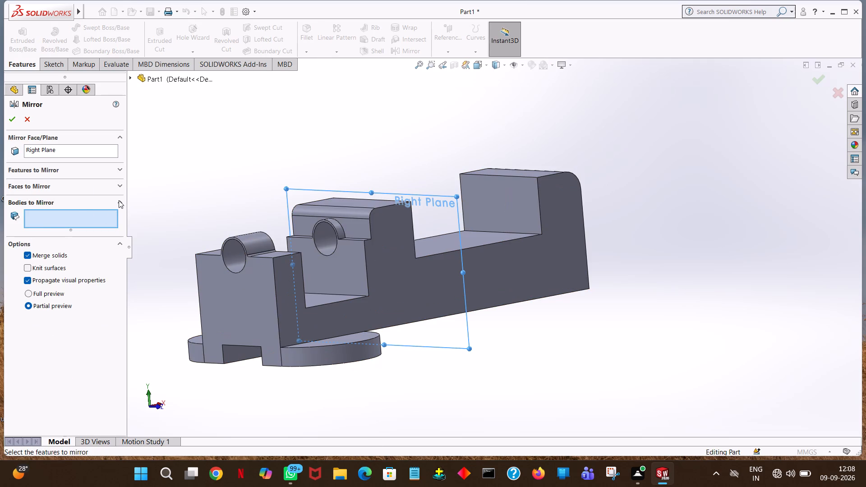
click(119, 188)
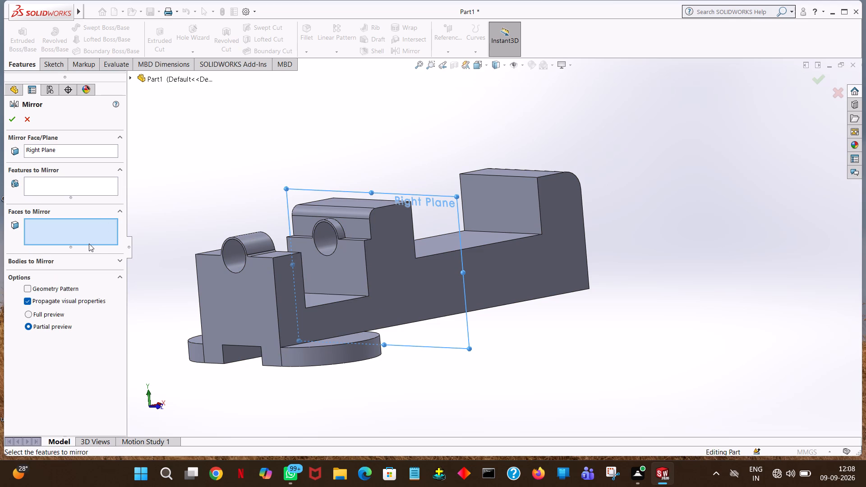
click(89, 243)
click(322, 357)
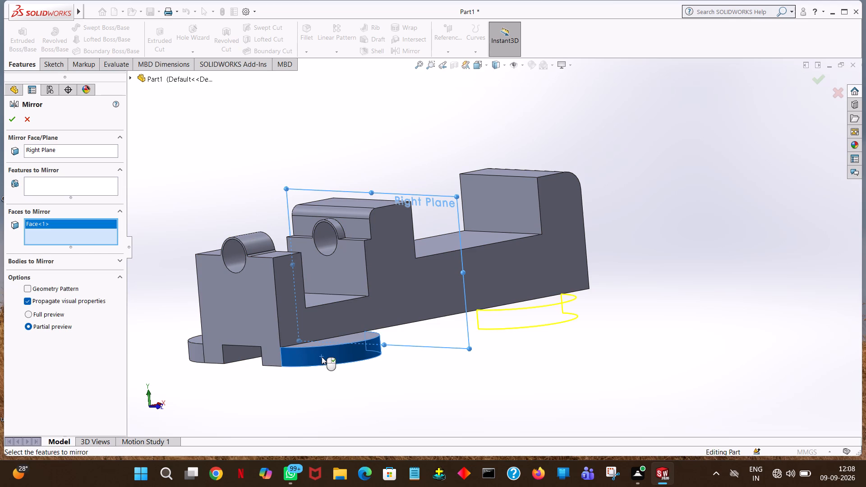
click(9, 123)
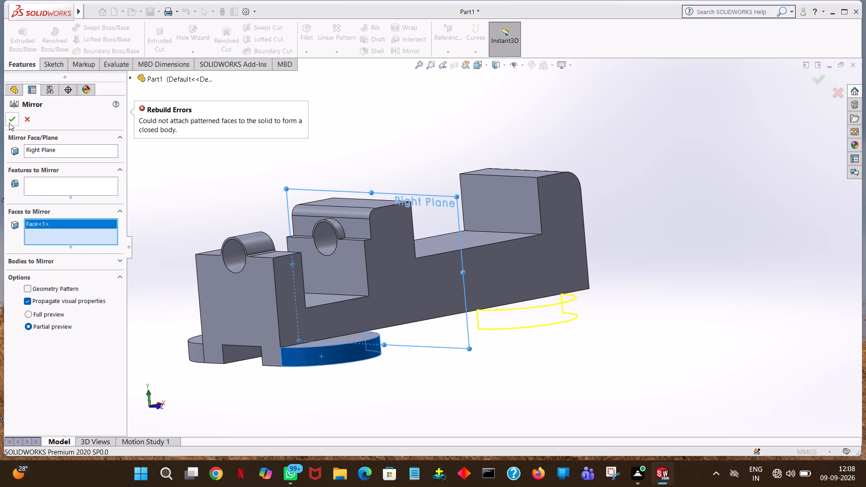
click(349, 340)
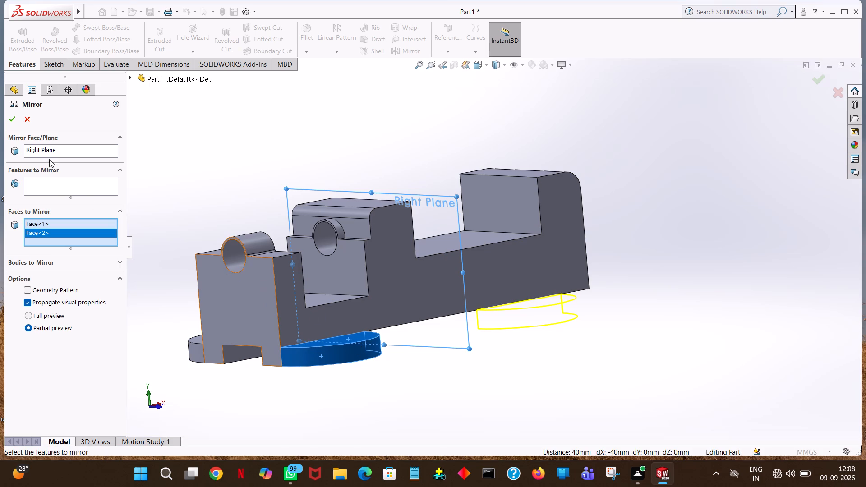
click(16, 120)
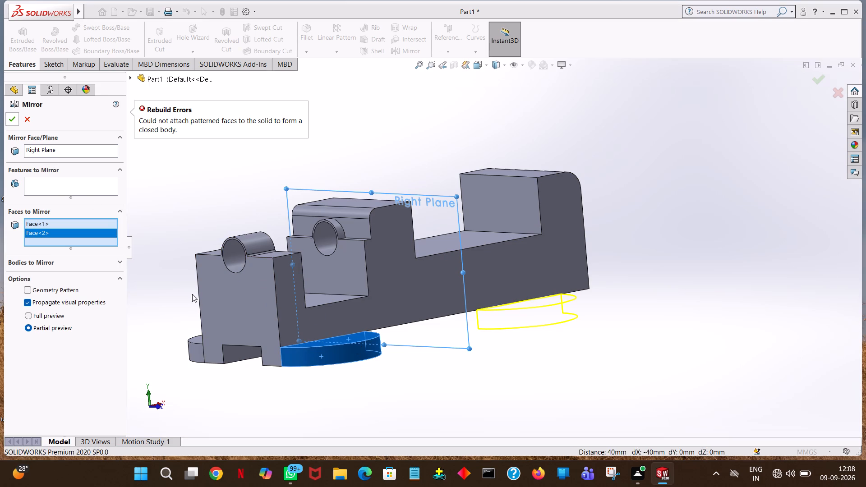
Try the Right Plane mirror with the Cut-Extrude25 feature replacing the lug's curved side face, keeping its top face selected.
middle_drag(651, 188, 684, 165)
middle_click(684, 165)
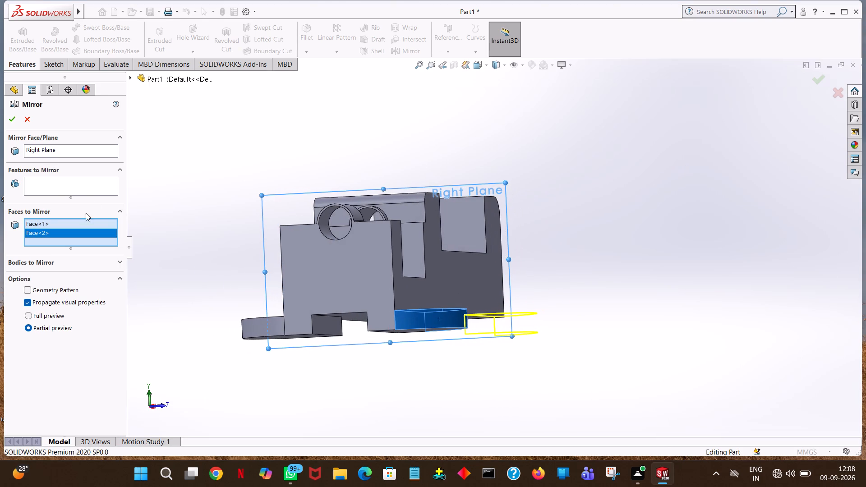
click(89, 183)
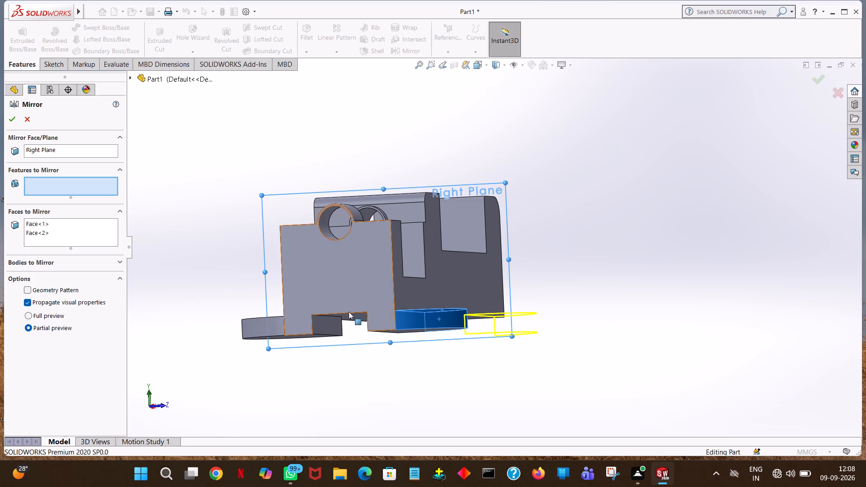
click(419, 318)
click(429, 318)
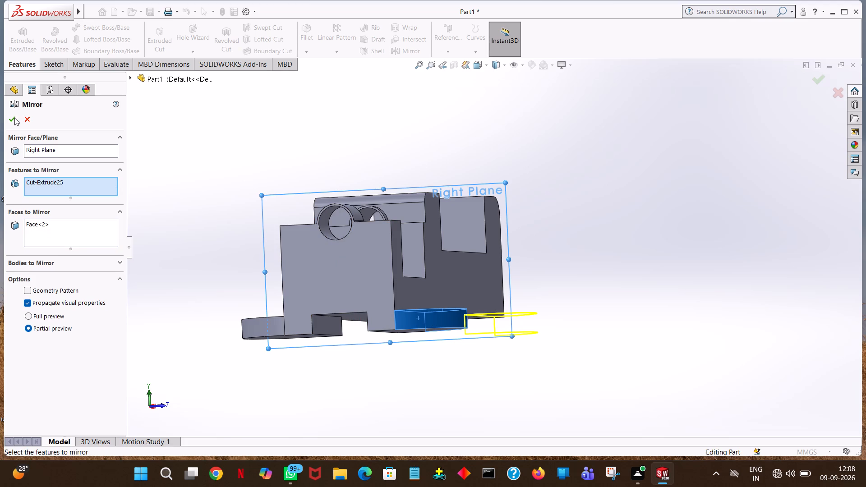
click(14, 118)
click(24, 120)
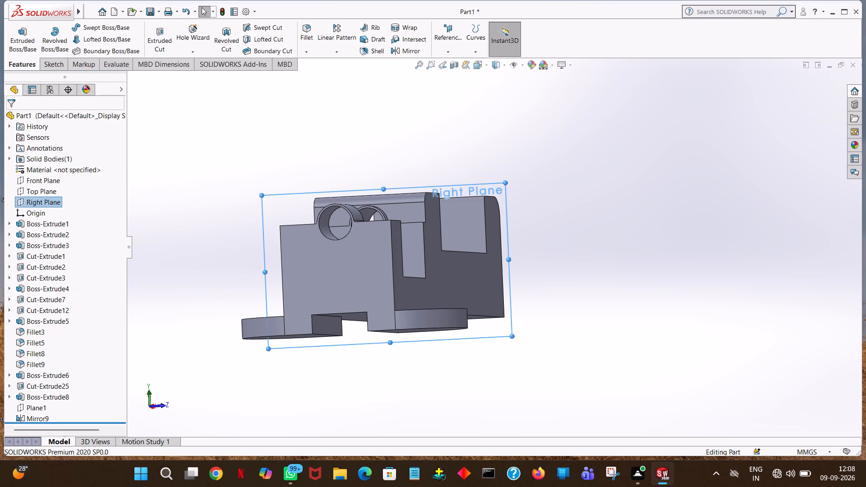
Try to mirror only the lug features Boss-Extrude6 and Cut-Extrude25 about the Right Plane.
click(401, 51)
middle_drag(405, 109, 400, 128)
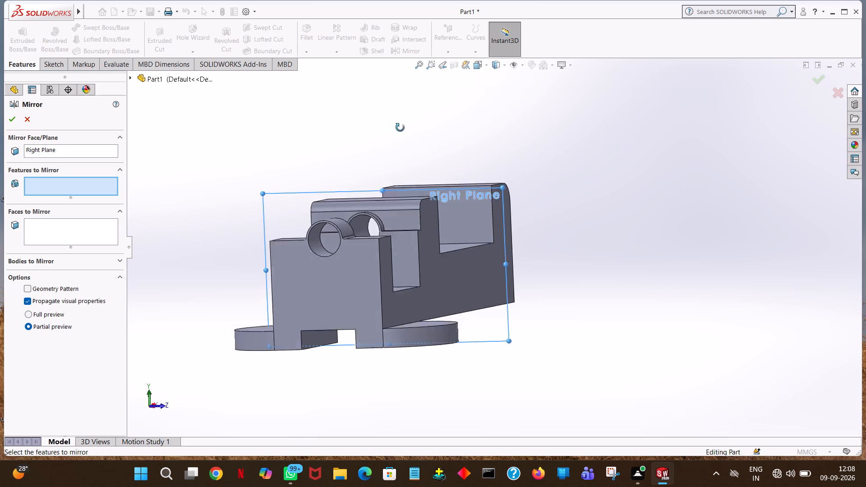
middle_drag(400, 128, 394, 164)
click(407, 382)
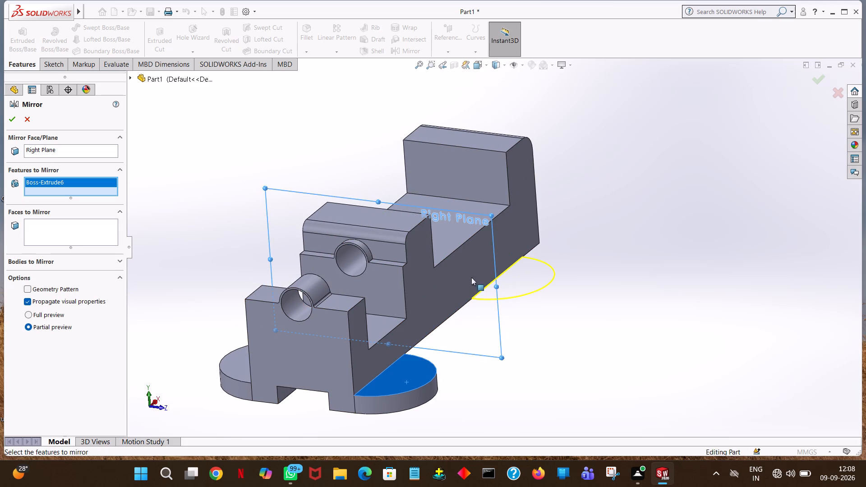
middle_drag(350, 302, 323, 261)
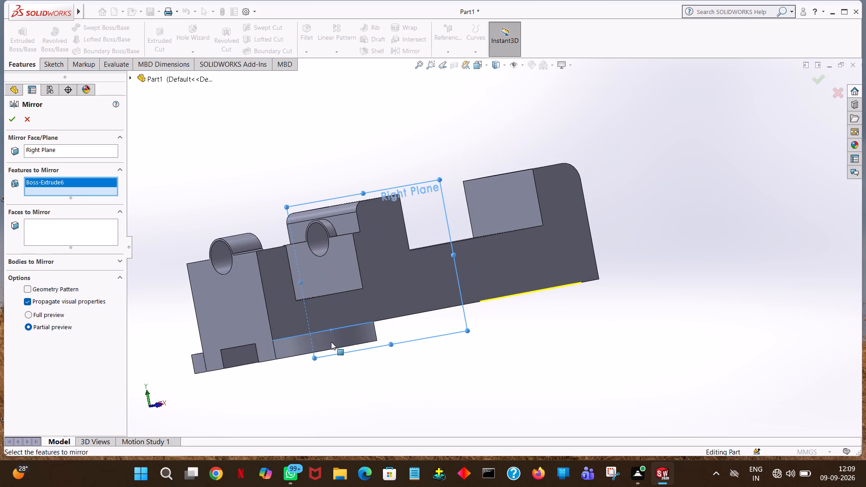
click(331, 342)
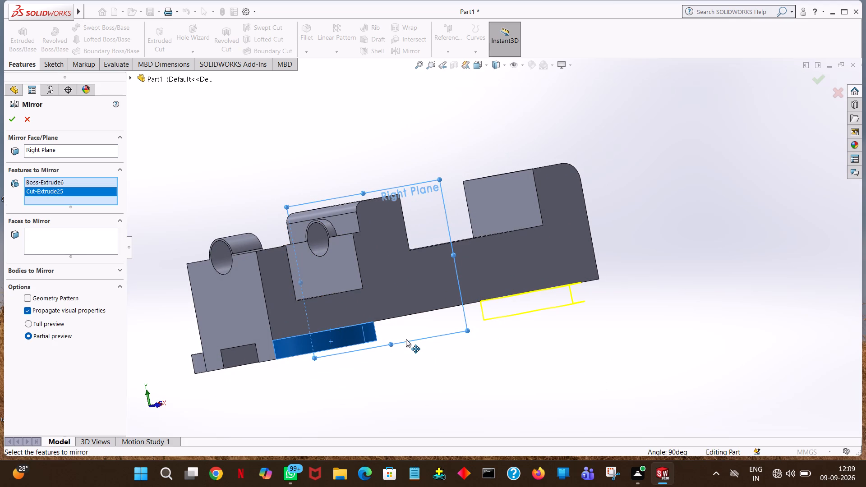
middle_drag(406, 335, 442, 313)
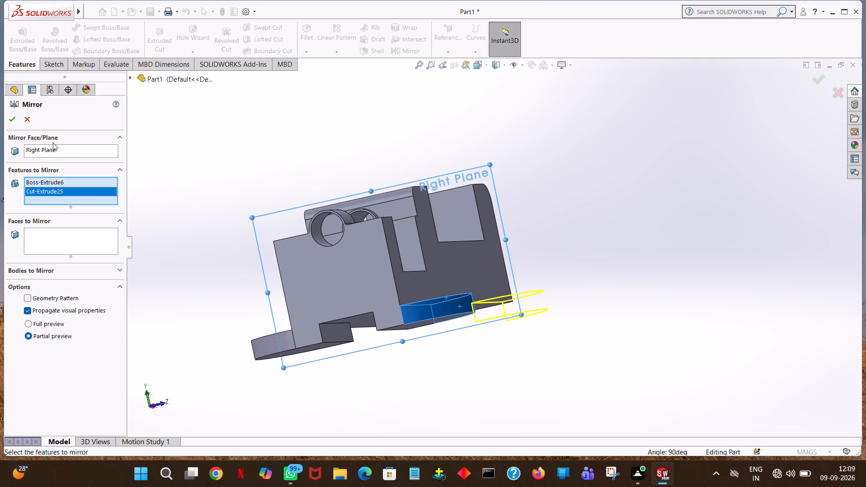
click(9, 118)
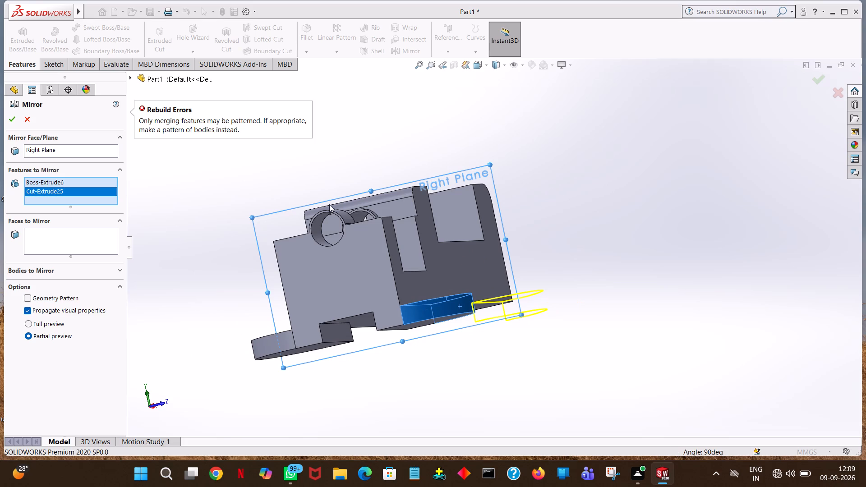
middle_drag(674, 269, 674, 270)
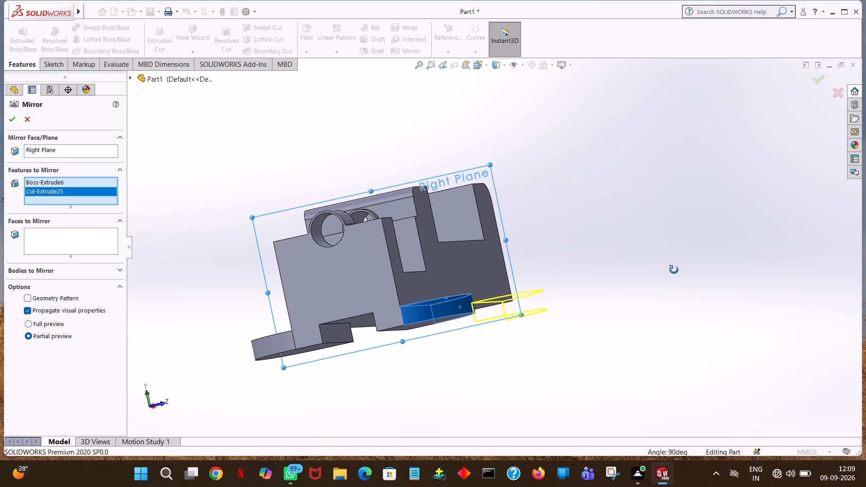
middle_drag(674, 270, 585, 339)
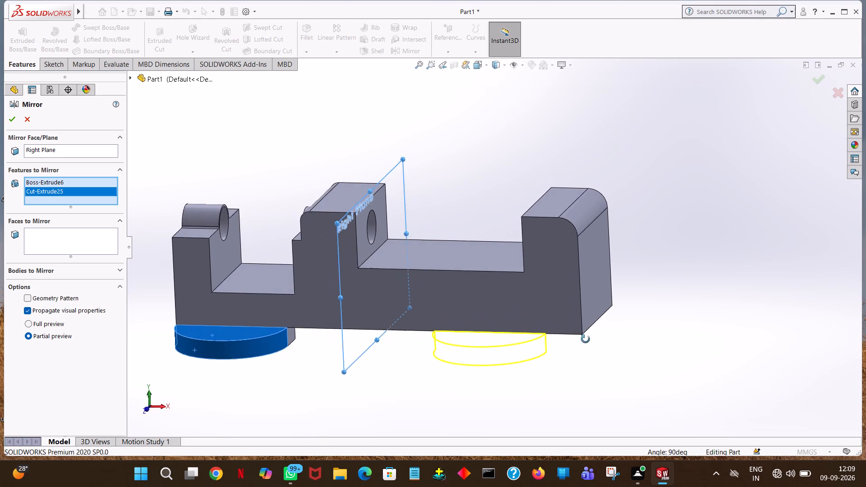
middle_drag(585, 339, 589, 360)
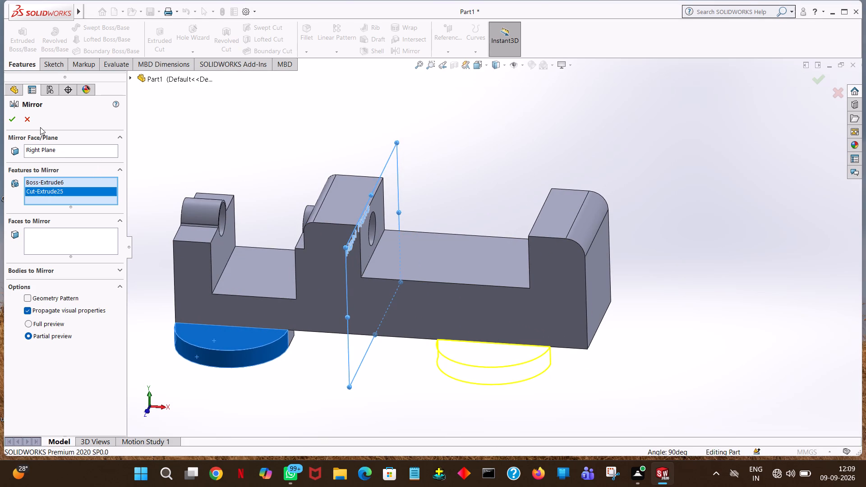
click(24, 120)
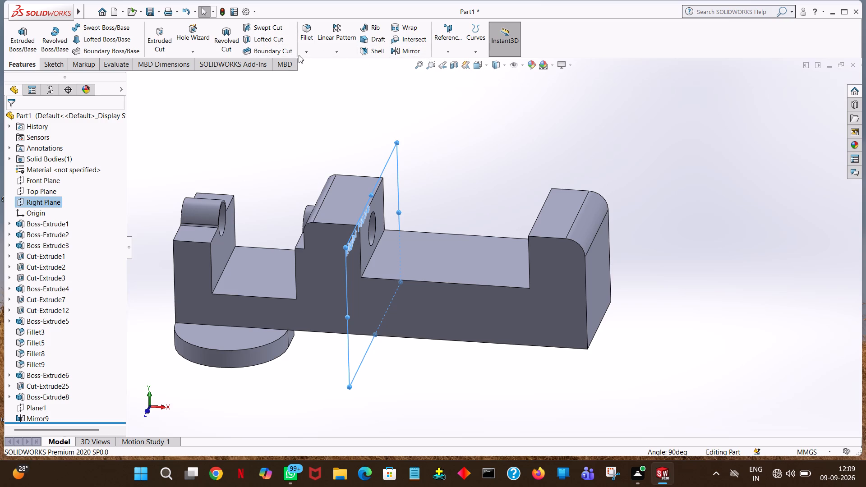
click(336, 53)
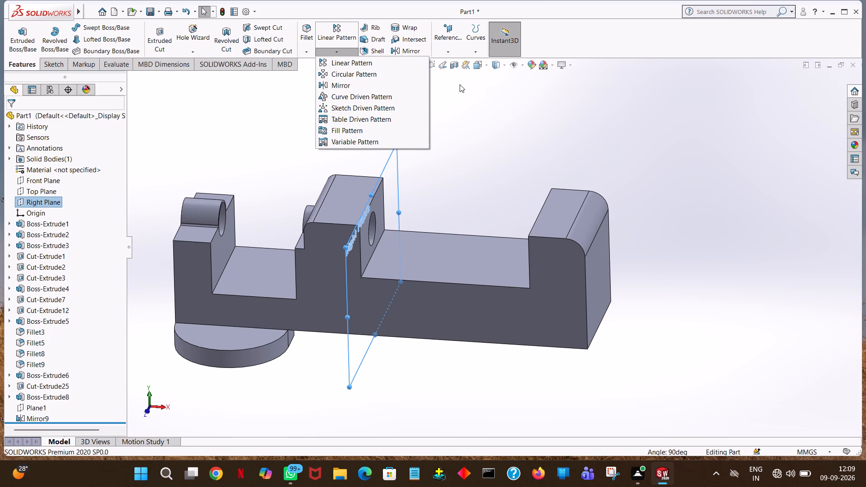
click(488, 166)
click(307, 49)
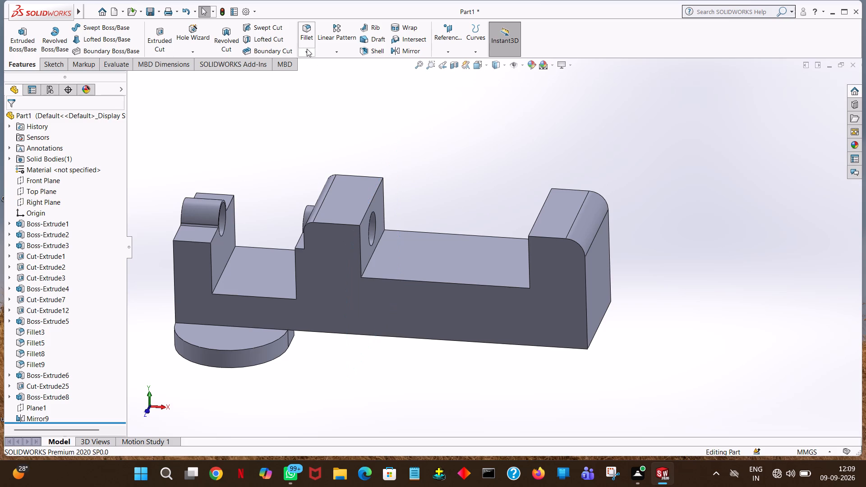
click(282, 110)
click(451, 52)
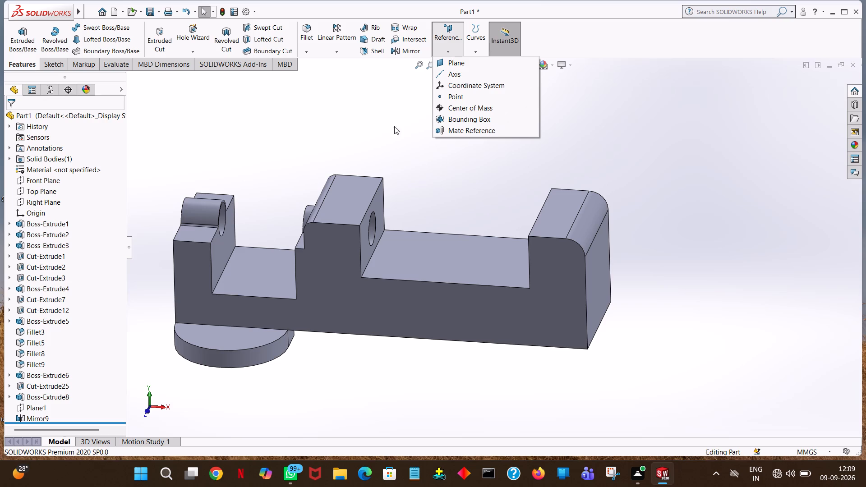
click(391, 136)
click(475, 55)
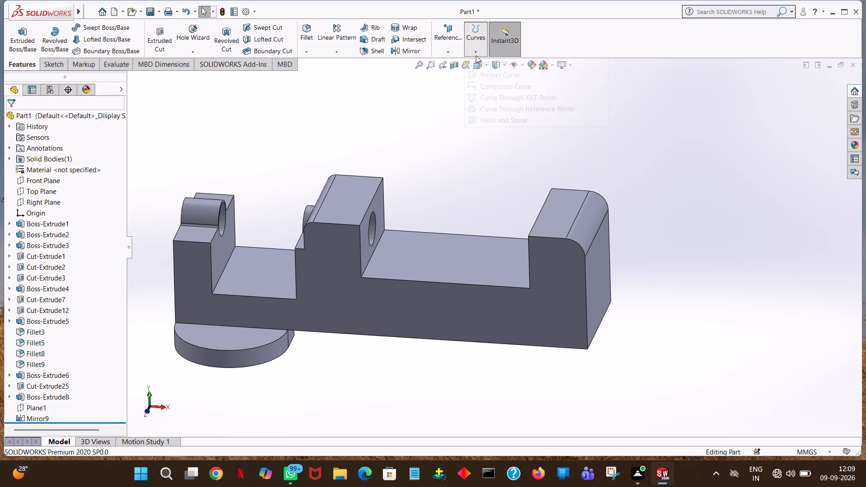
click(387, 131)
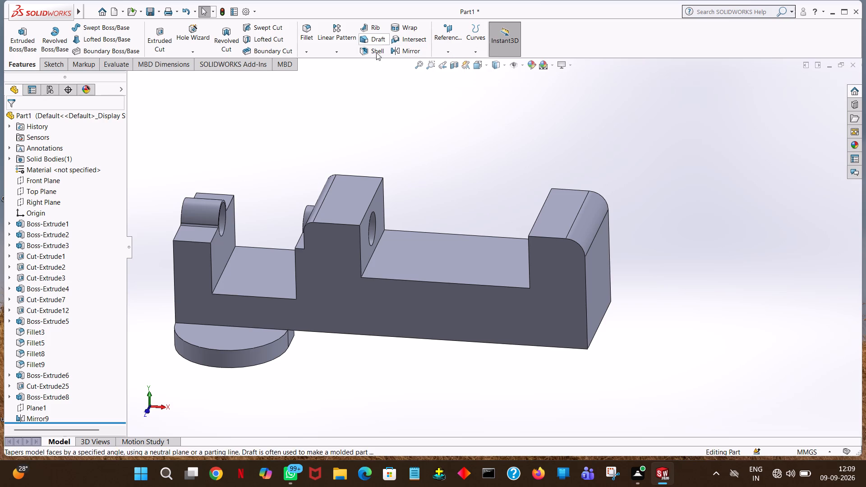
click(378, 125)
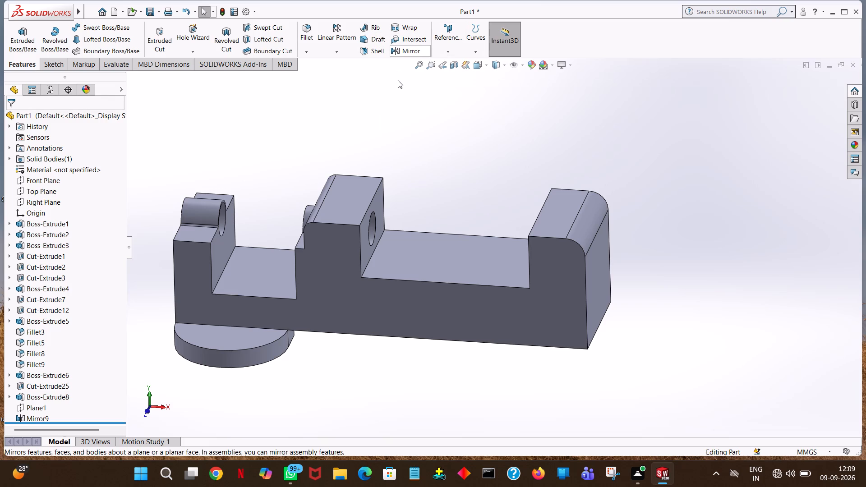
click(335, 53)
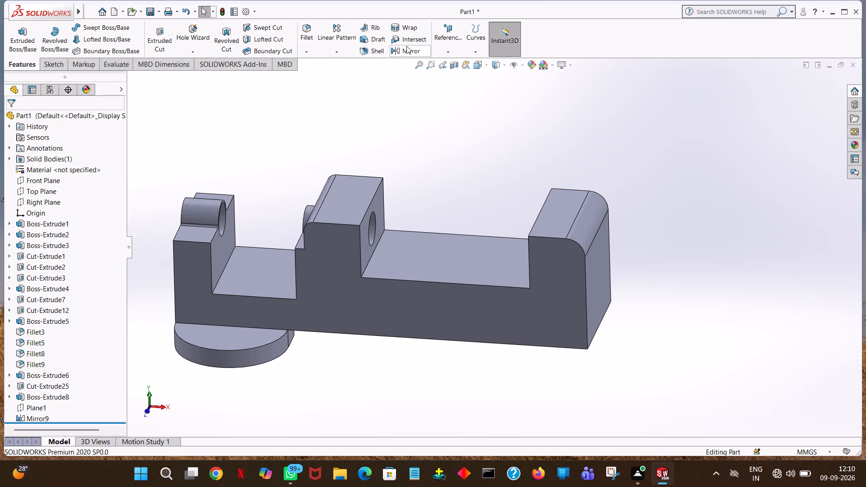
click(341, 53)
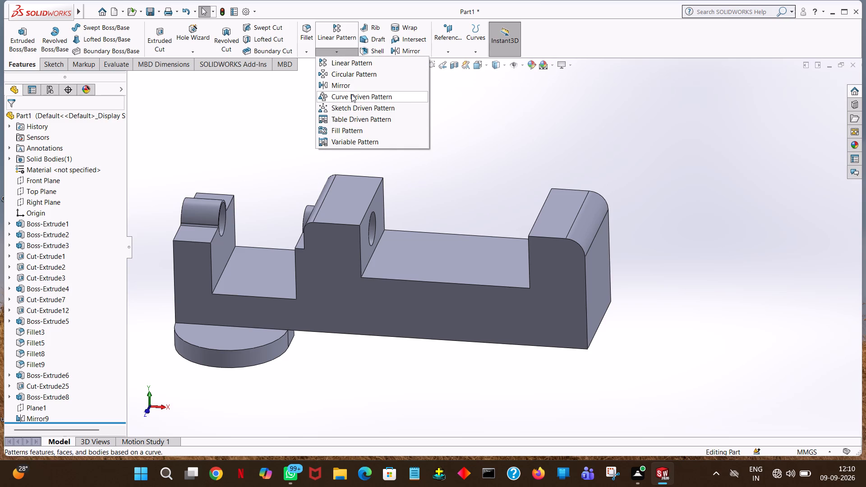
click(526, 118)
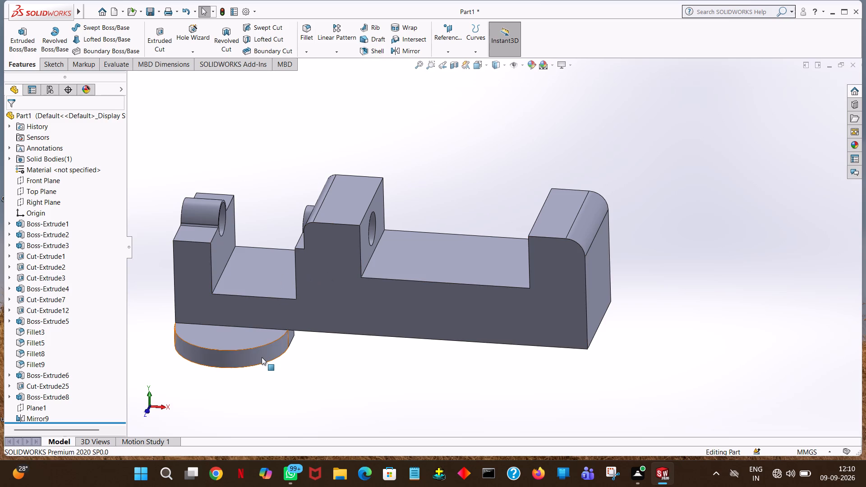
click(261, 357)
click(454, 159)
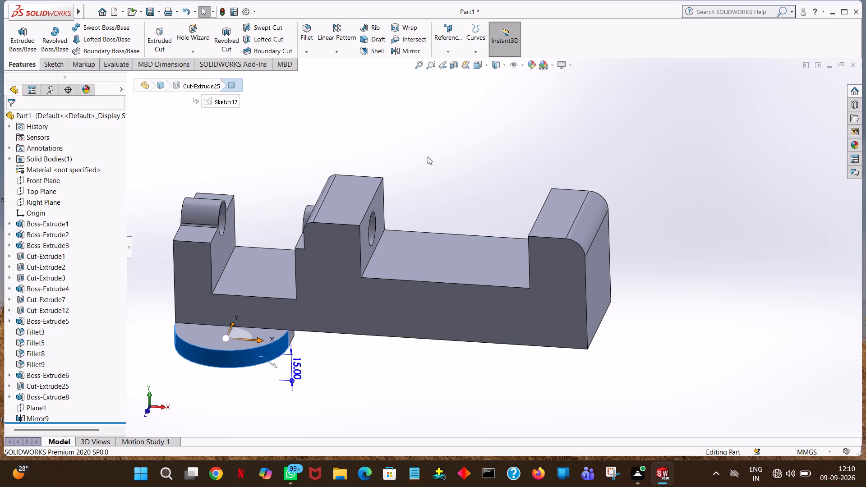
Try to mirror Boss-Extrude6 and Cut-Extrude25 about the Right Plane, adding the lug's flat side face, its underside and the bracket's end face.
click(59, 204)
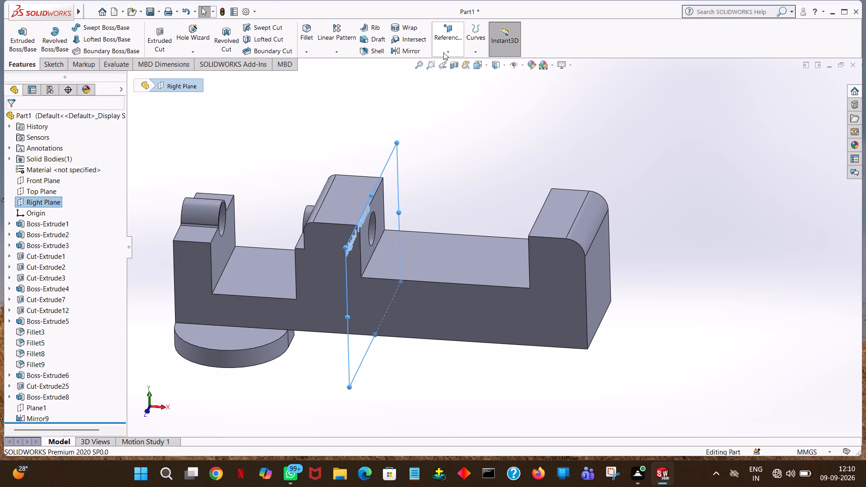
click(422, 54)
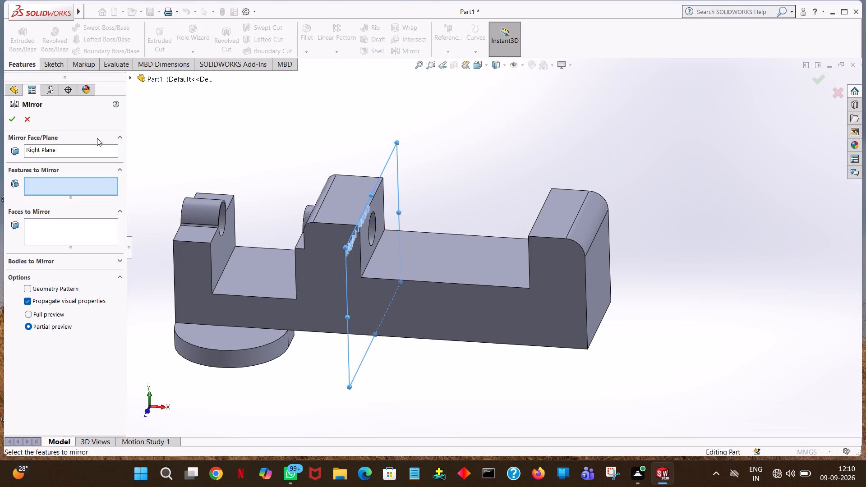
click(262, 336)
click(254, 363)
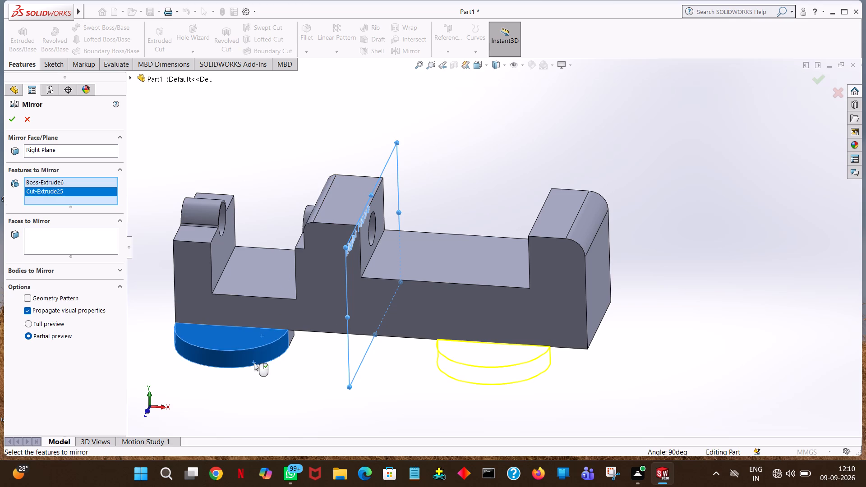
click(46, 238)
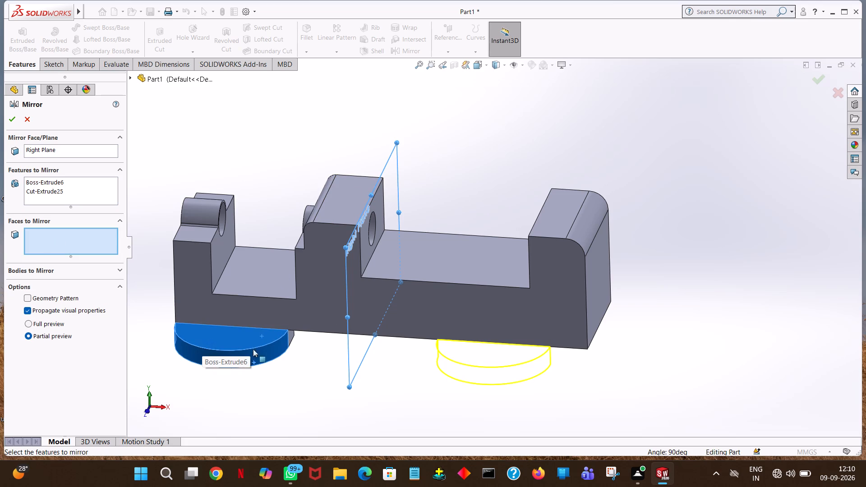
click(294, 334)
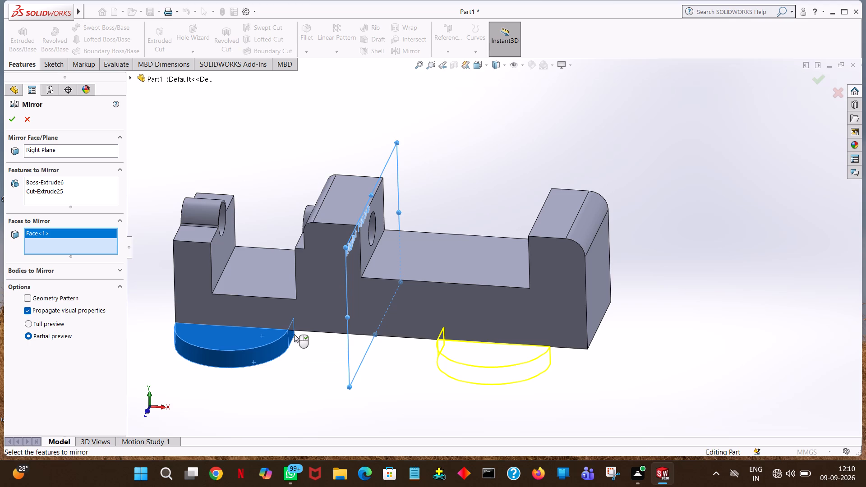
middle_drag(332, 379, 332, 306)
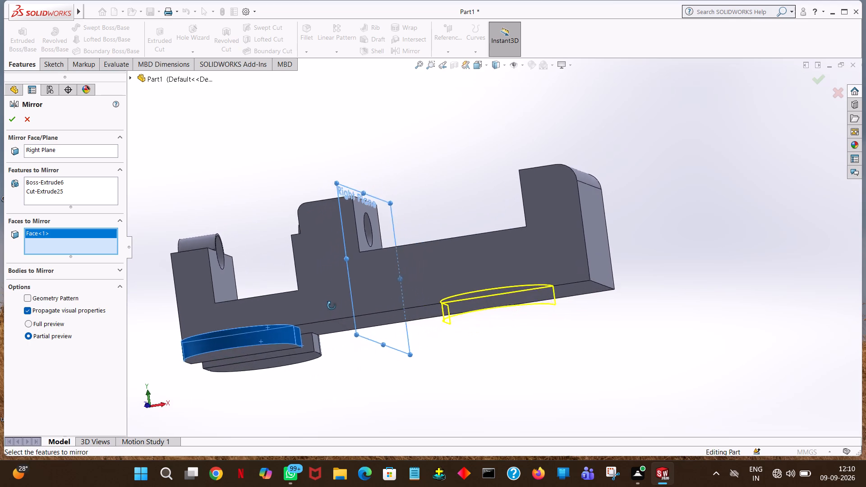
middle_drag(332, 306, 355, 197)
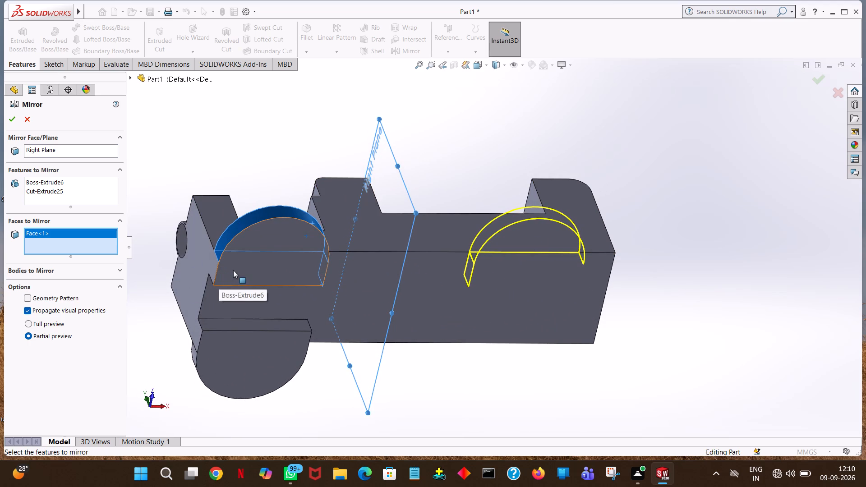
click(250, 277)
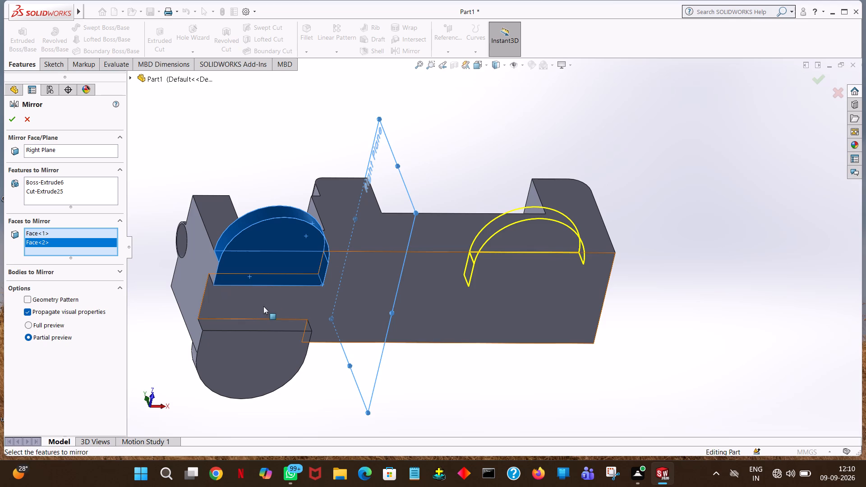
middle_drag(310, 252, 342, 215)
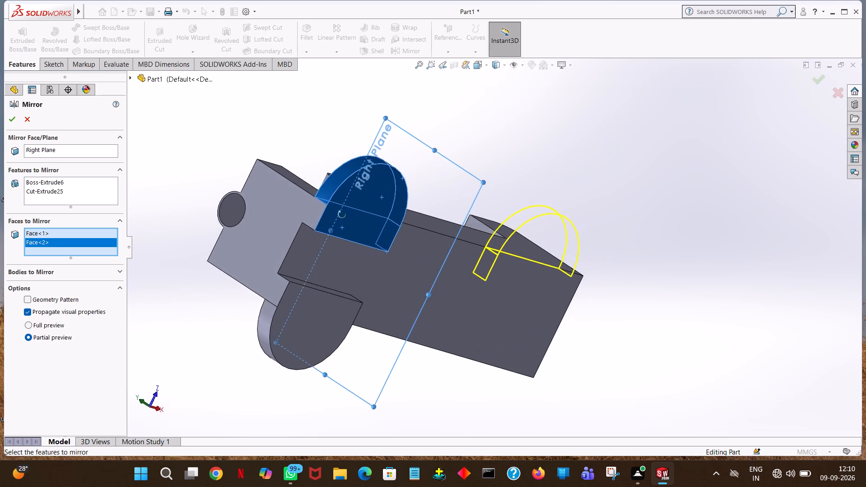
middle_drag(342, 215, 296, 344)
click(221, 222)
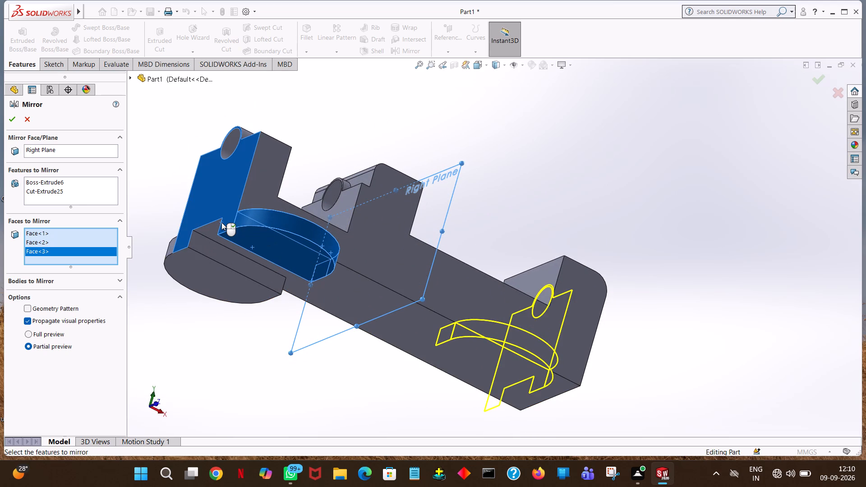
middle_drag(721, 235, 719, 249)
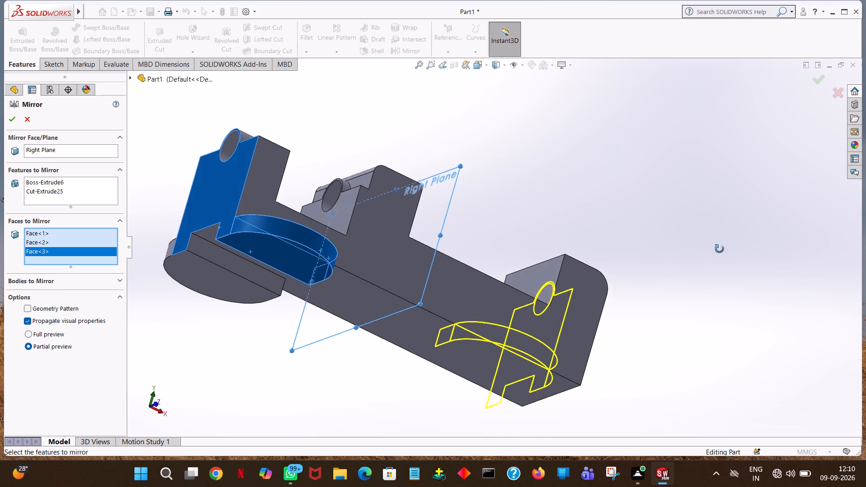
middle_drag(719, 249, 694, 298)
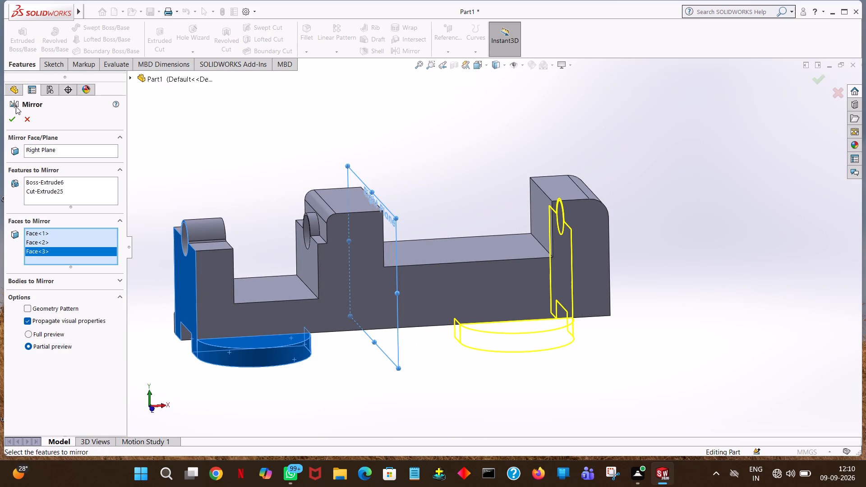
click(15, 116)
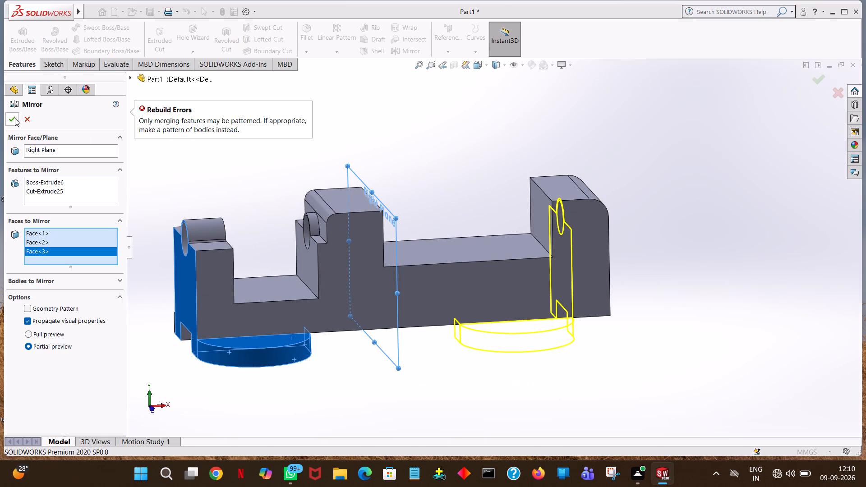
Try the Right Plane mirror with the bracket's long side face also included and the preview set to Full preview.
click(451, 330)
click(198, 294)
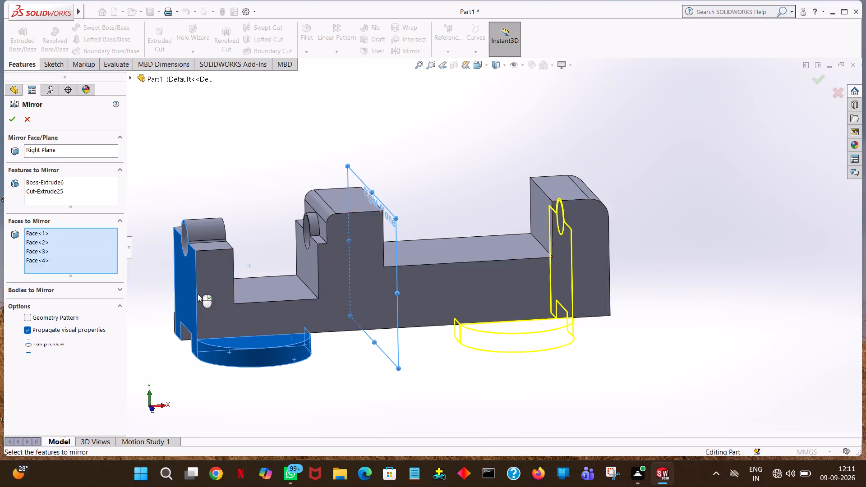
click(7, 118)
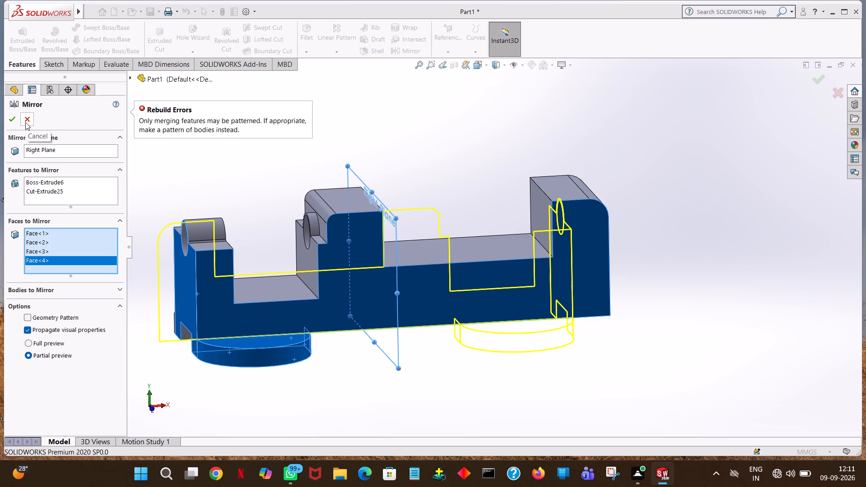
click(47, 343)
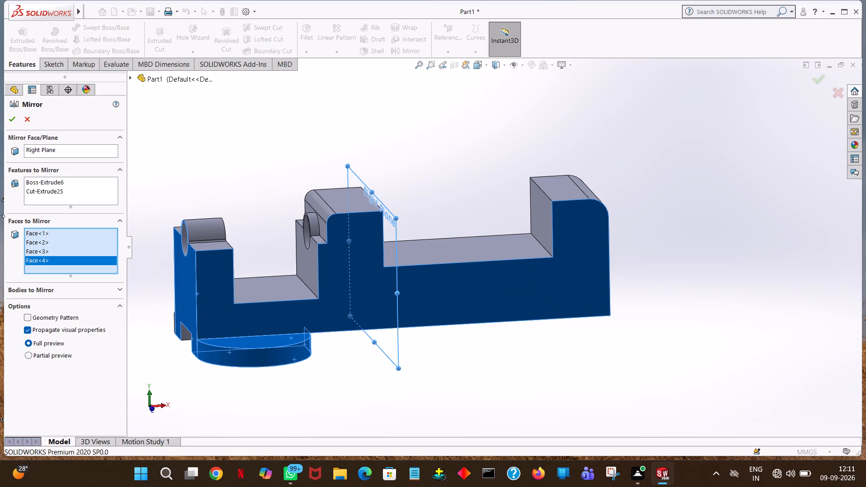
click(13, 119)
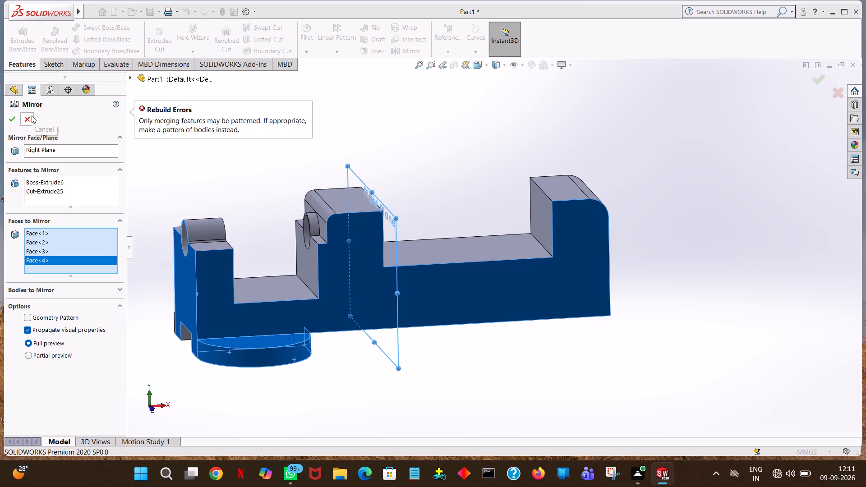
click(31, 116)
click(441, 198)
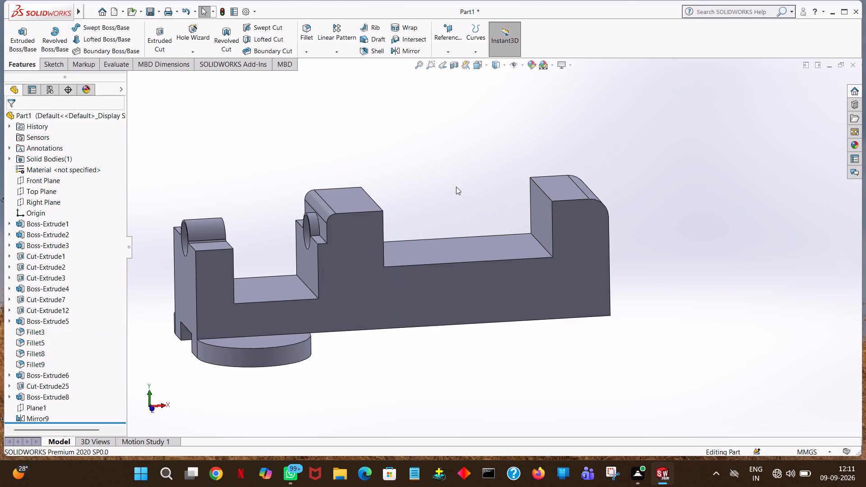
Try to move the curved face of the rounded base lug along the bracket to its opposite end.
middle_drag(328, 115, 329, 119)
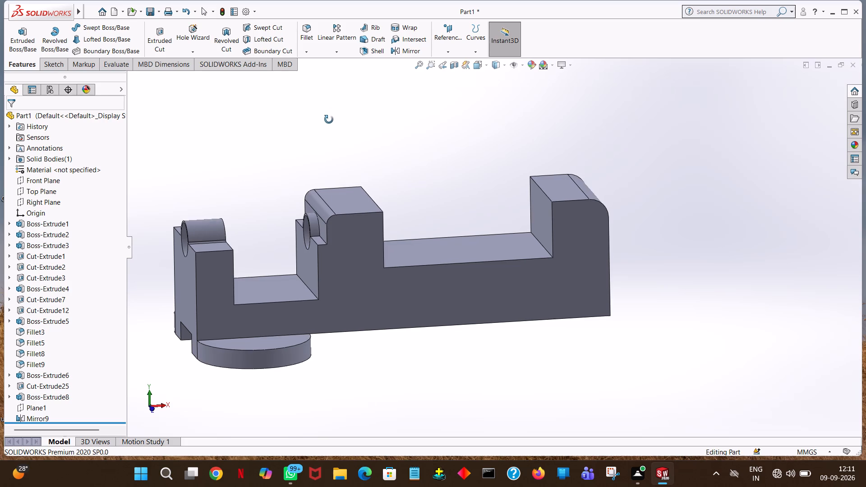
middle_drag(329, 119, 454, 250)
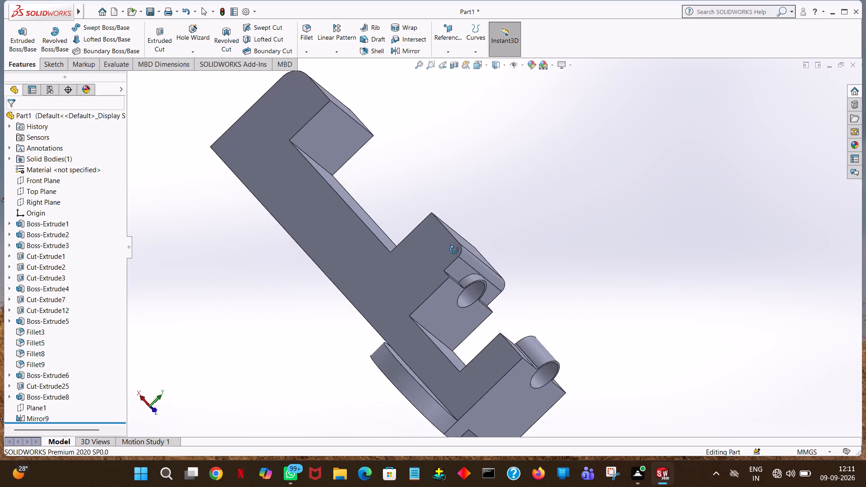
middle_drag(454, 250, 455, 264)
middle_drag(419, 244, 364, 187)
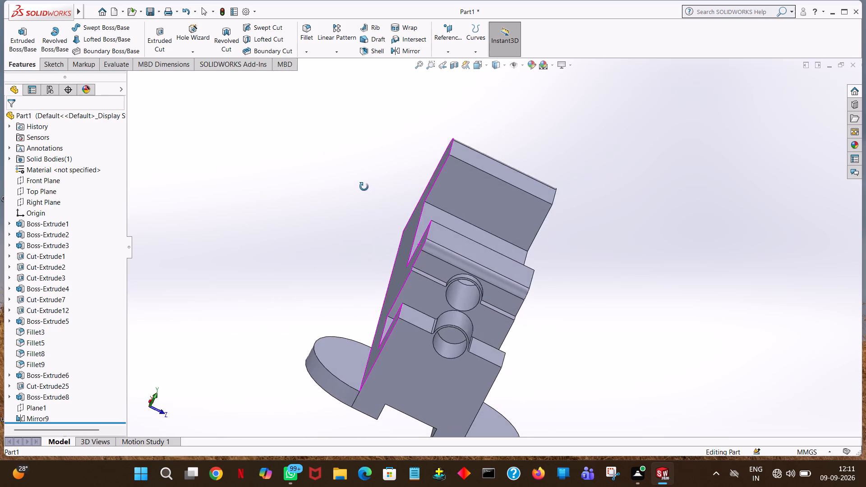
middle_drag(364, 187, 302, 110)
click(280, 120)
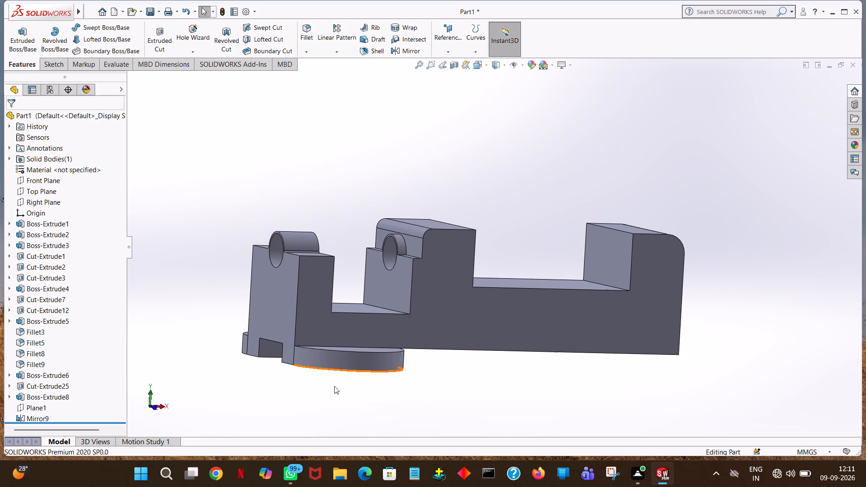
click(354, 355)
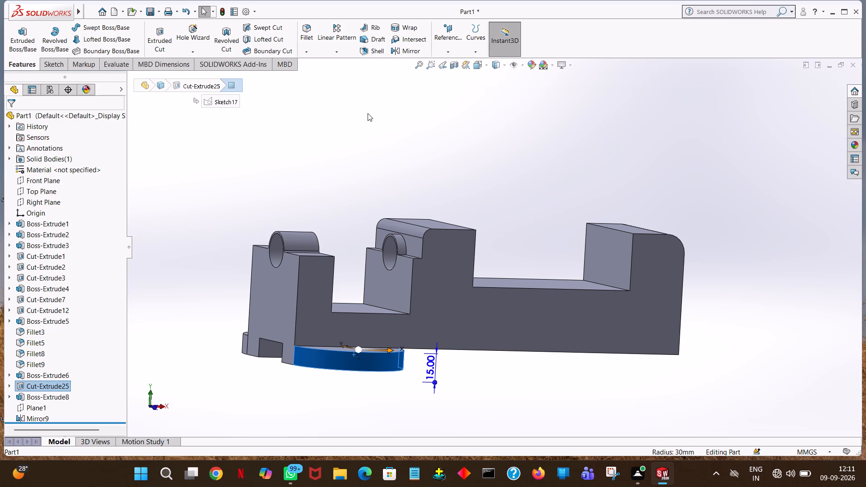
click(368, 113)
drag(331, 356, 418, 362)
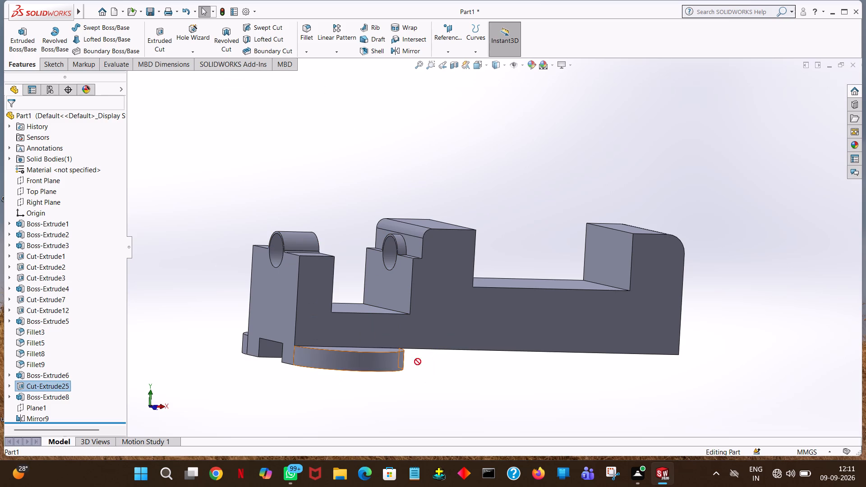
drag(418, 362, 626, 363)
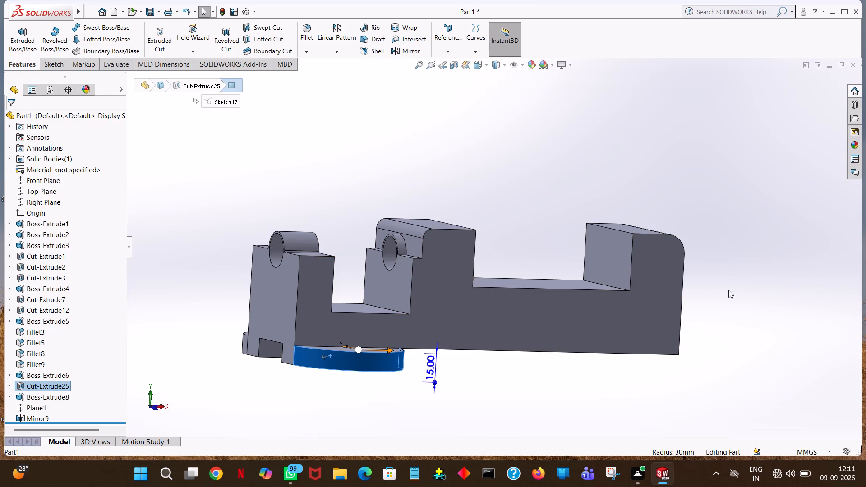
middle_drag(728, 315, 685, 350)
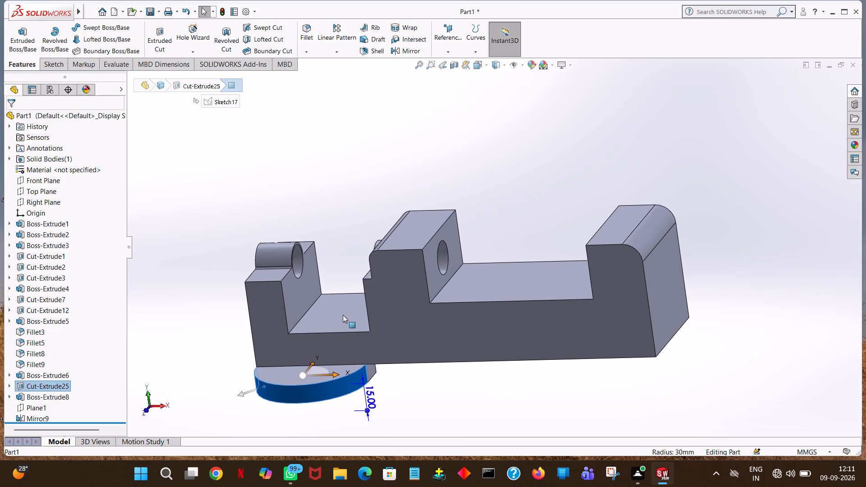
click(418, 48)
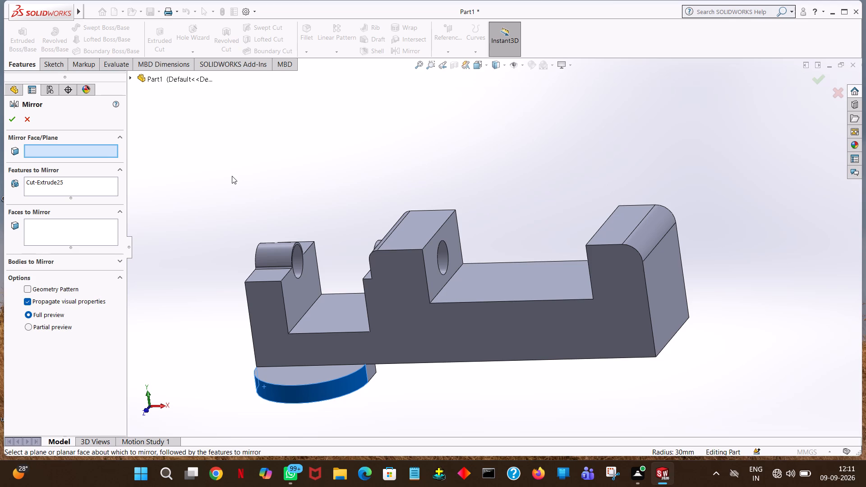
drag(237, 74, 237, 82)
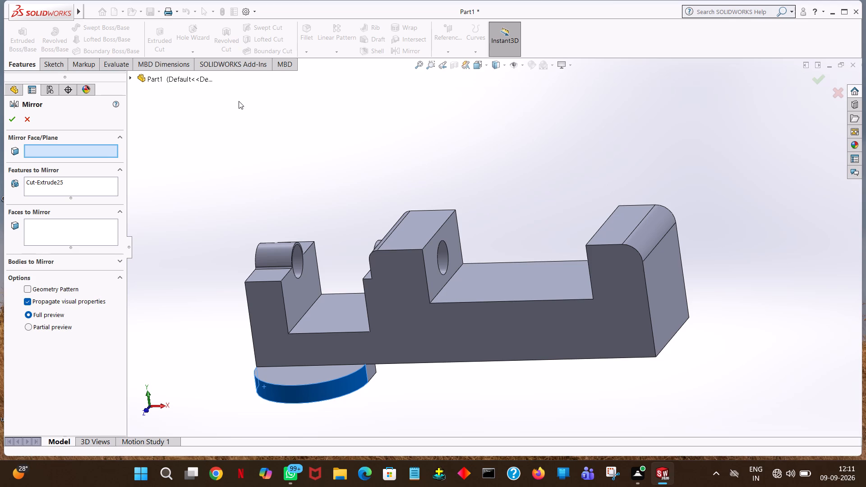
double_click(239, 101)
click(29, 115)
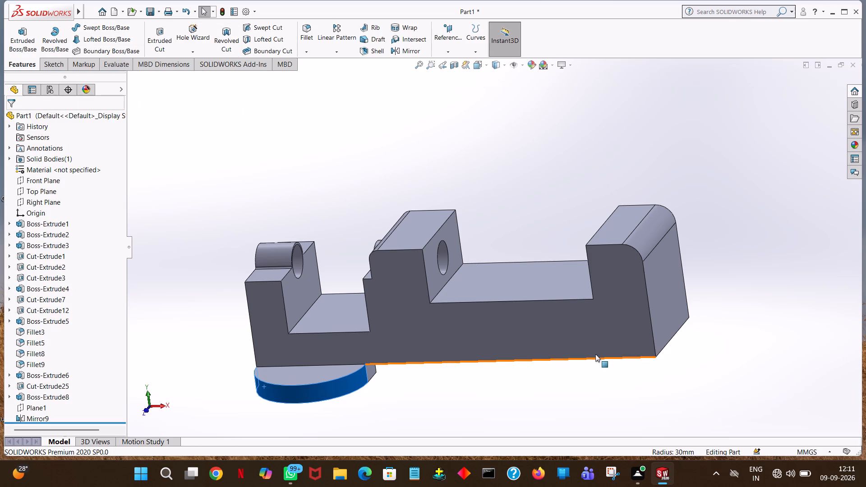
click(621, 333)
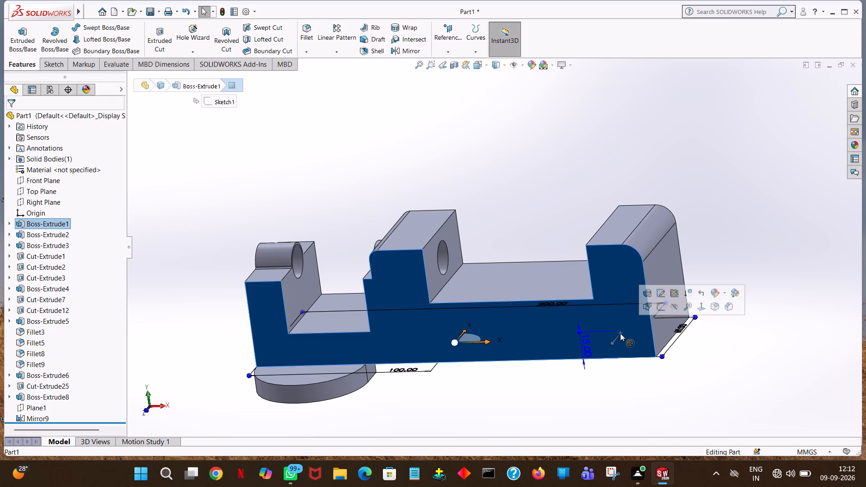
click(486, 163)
Start an Extruded Boss sketch on the bracket's long side face and draw a 60 mm line along its bottom edge from the lugless end's corner.
click(36, 51)
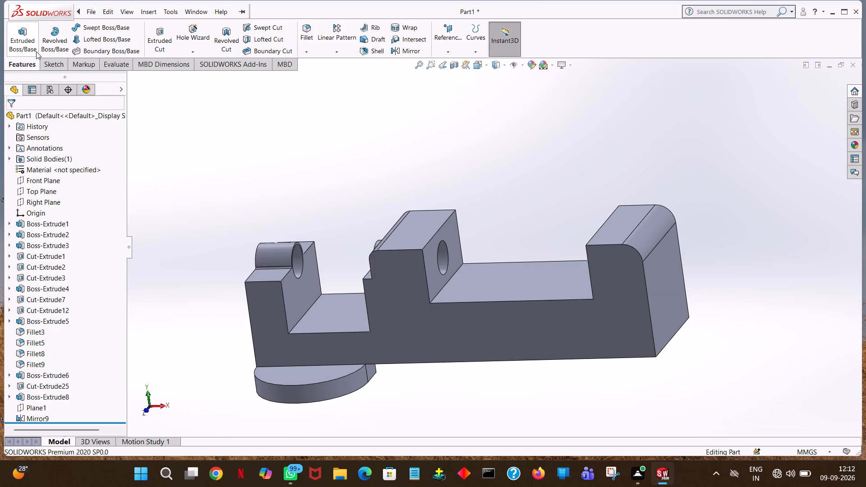
click(597, 328)
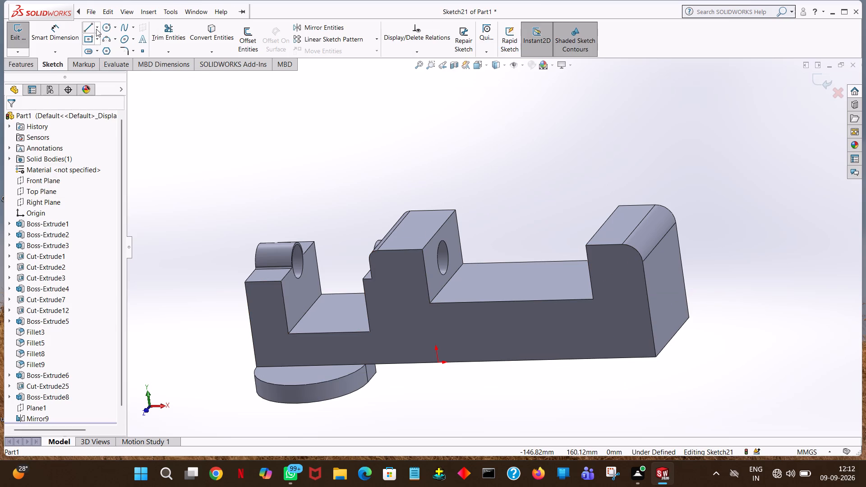
click(89, 26)
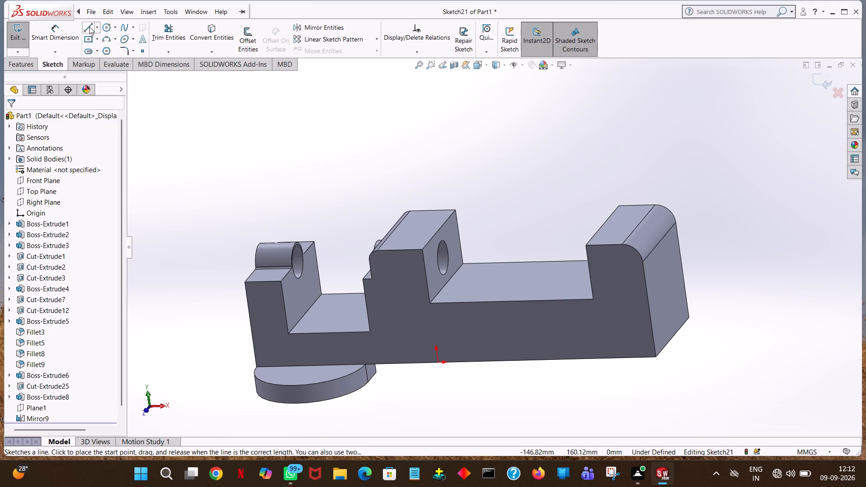
click(657, 357)
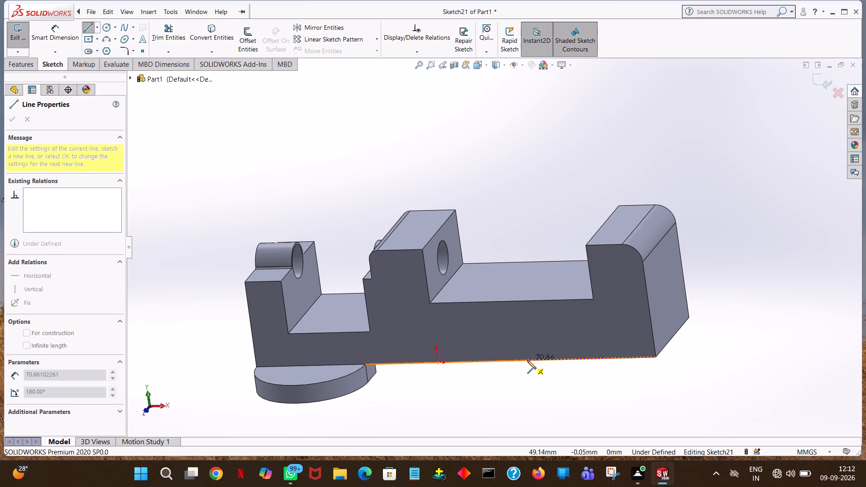
click(527, 360)
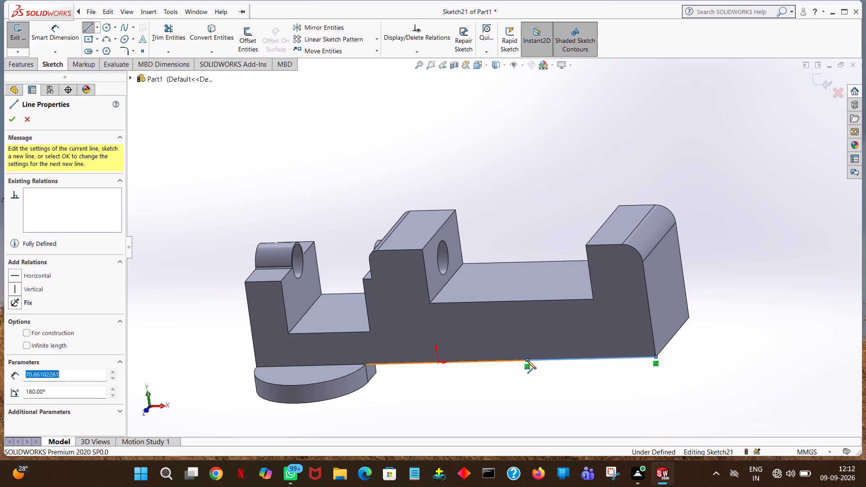
key(6)
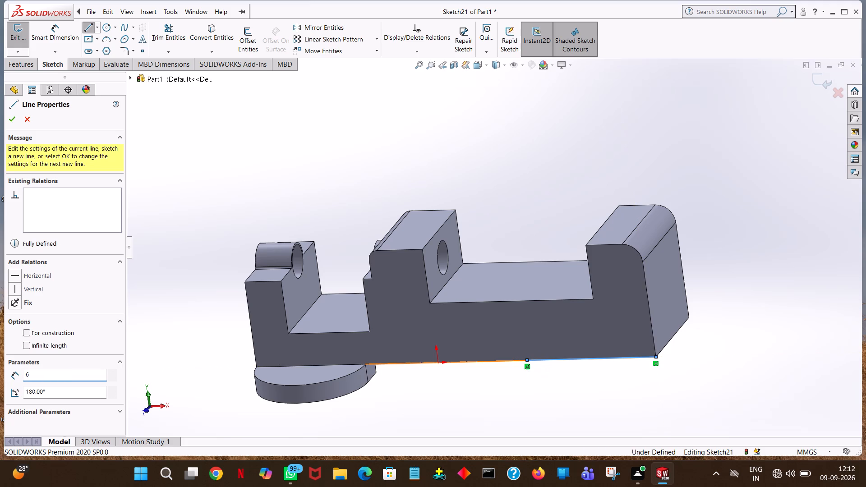
key(0)
key(Return)
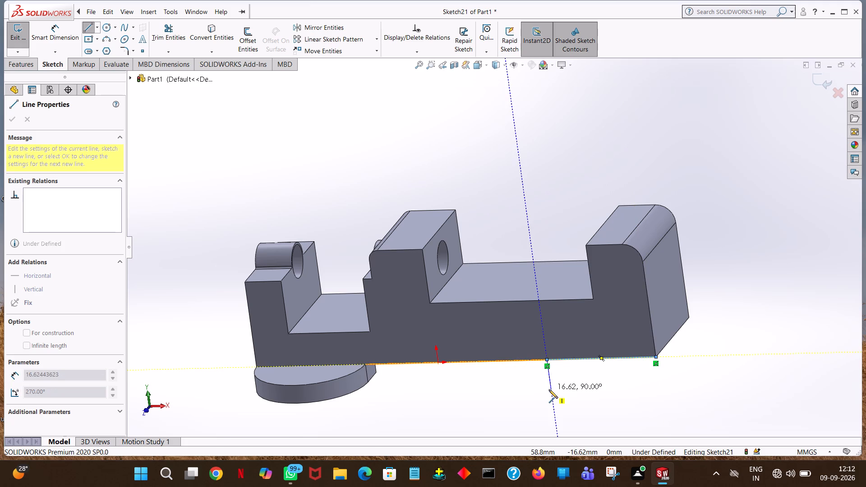
Draw a vertical line downward from the inner end of the 60 mm line and set its length to 15 mm.
click(549, 390)
right_click(549, 390)
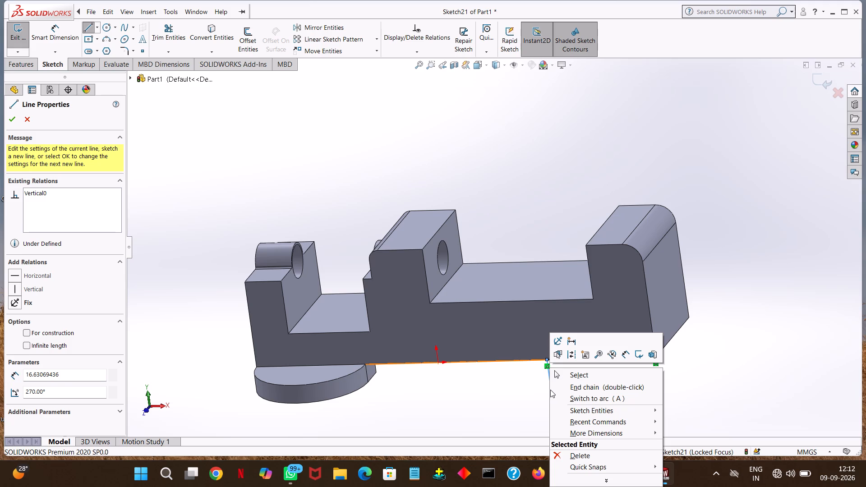
click(591, 373)
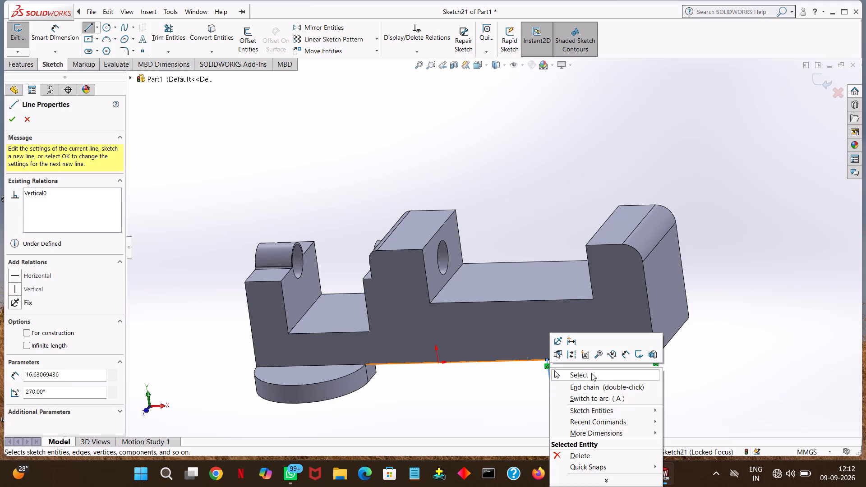
middle_drag(601, 375, 617, 322)
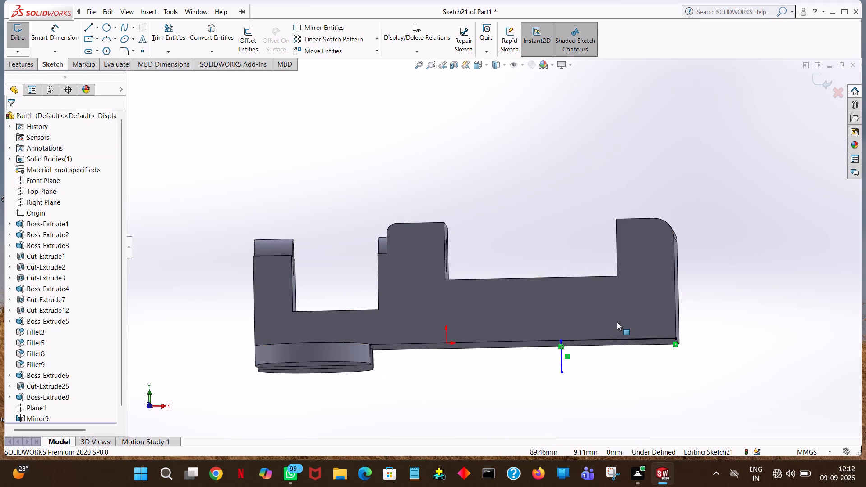
key(space)
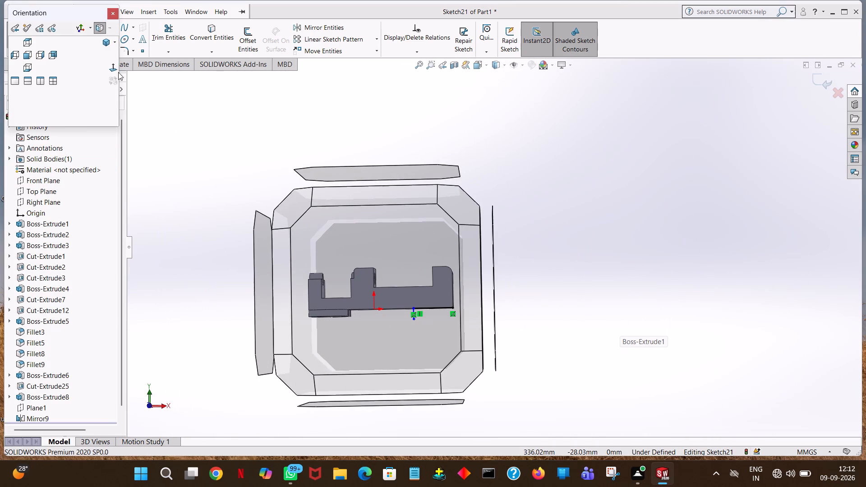
click(114, 65)
click(56, 62)
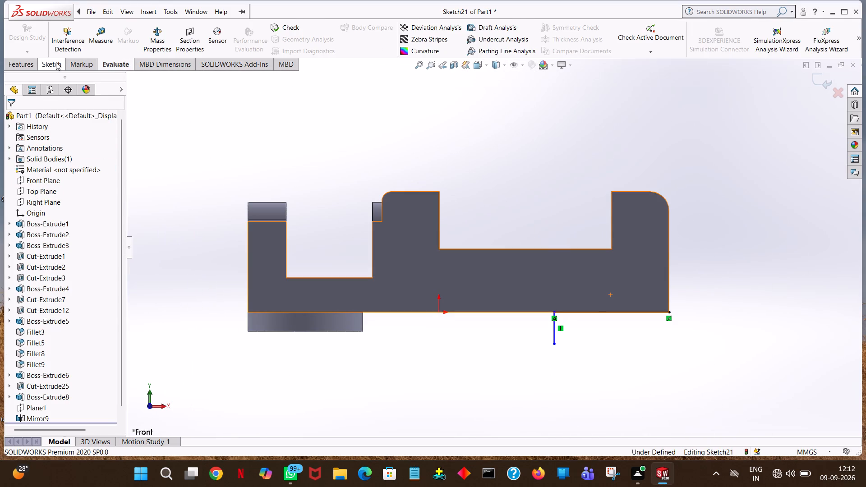
click(84, 23)
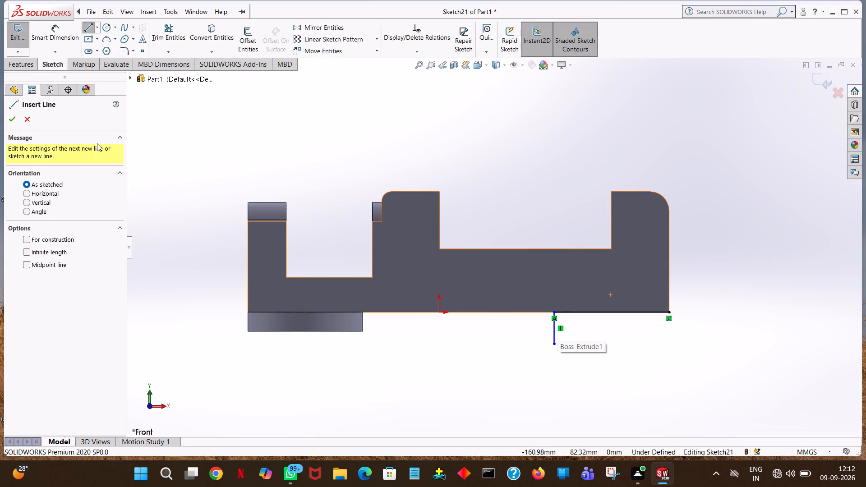
click(31, 115)
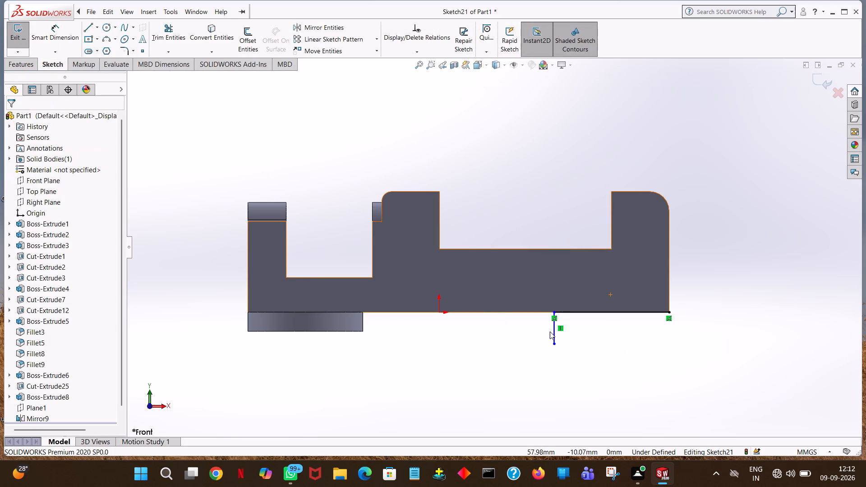
click(553, 333)
text(15)
key(Return)
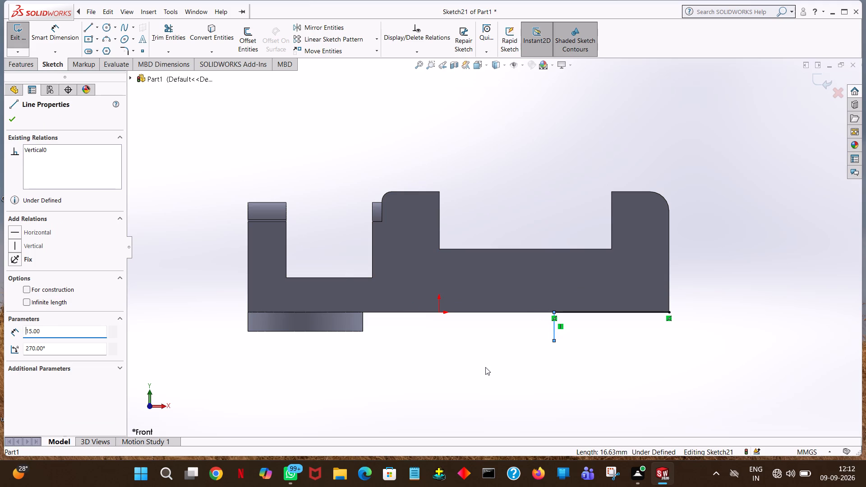
middle_drag(486, 367, 489, 391)
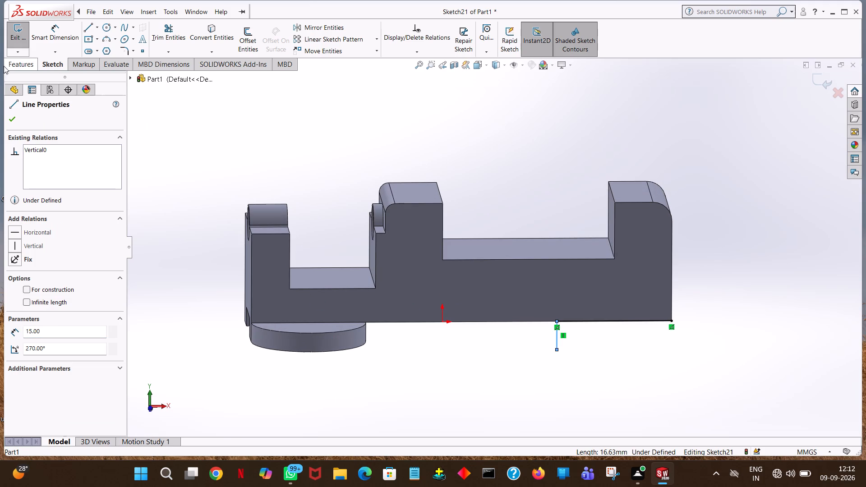
click(16, 117)
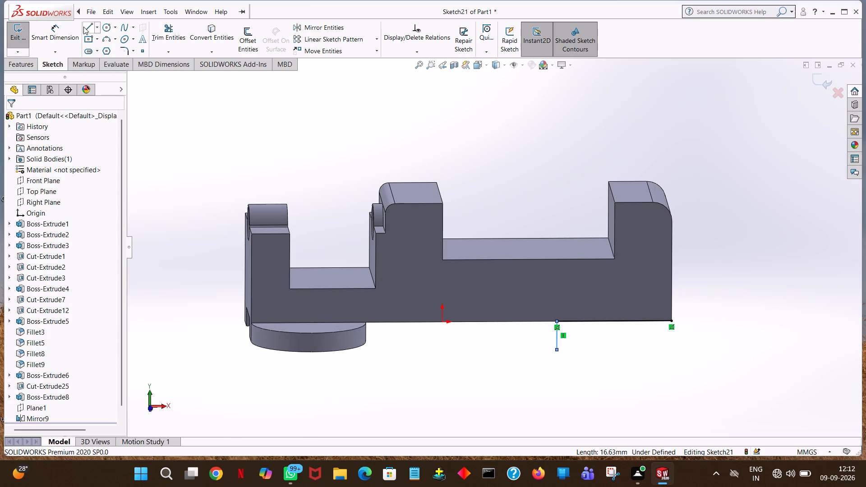
Close the 60 by 15 mm rectangle below the bracket with a horizontal bottom line and a vertical line back to the corner.
click(83, 27)
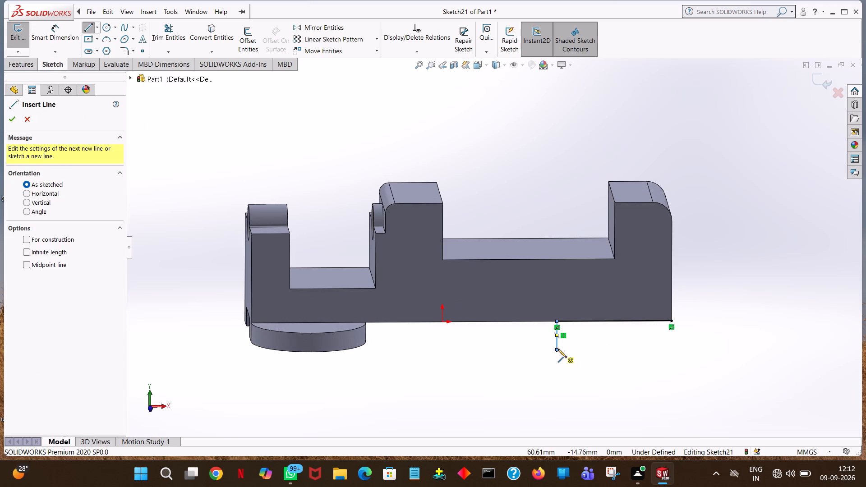
click(557, 349)
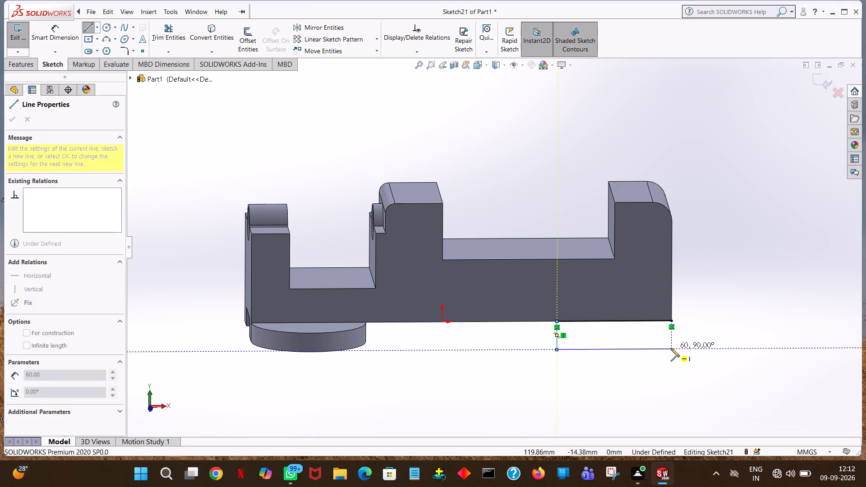
click(671, 348)
click(672, 321)
right_click(672, 321)
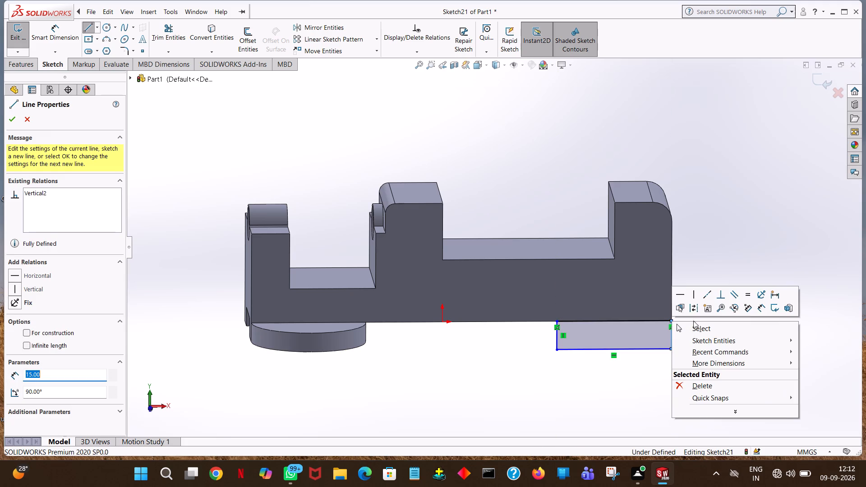
click(696, 328)
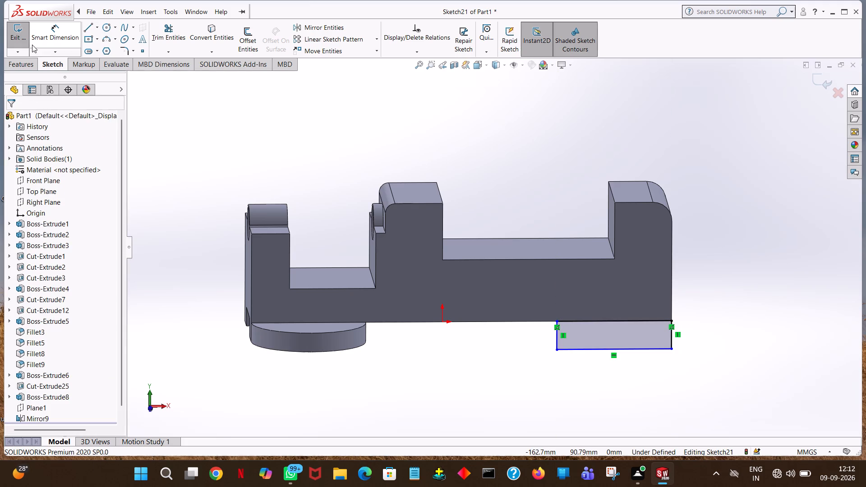
click(33, 60)
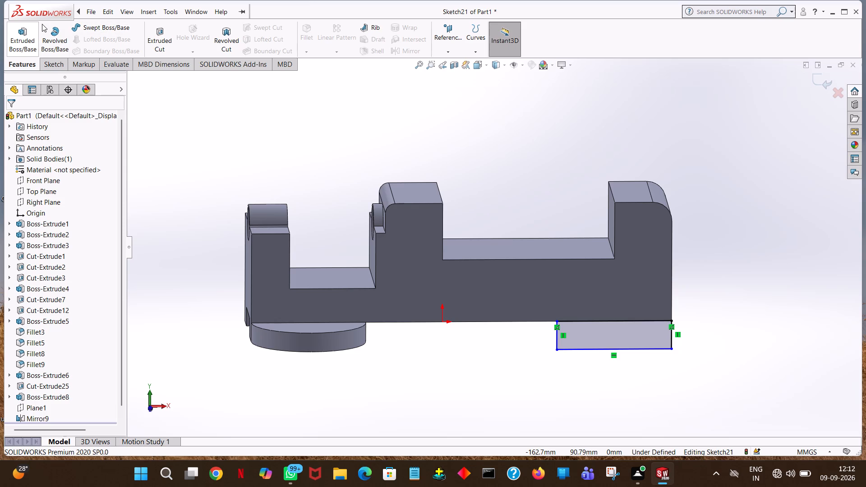
Extrude the 60 by 15 mm rectangle 30 mm outward from the bracket's long side face.
click(22, 33)
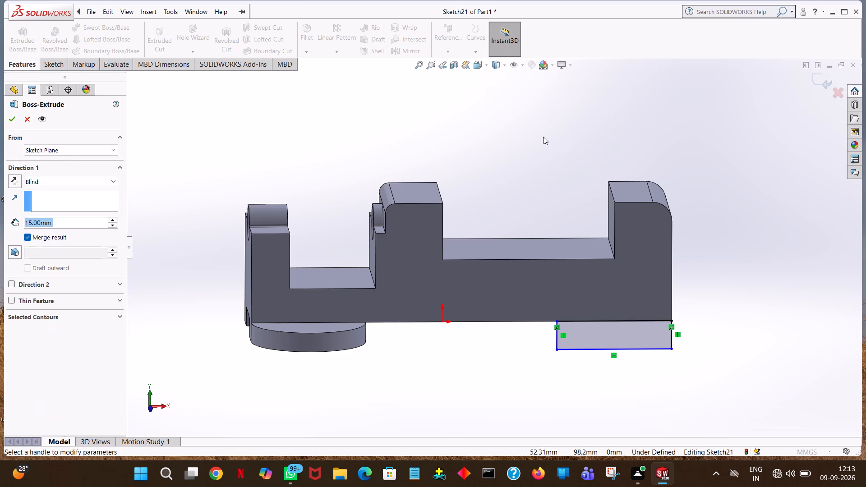
middle_drag(548, 151, 599, 233)
click(109, 219)
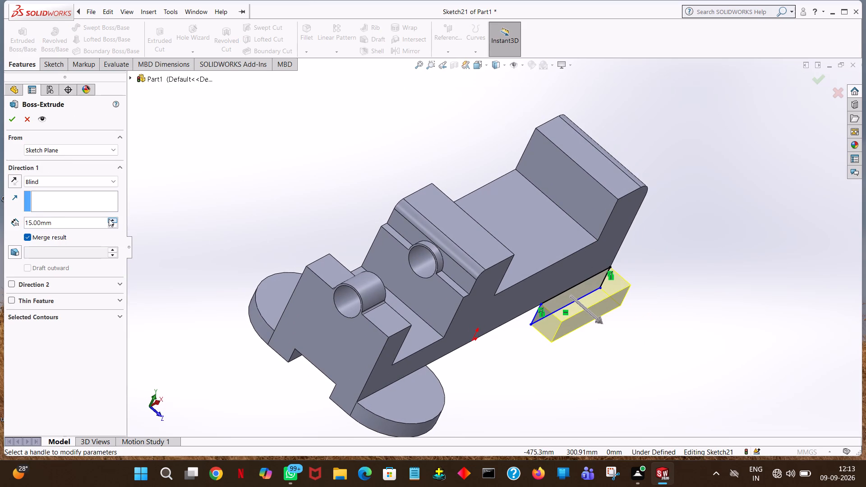
click(109, 219)
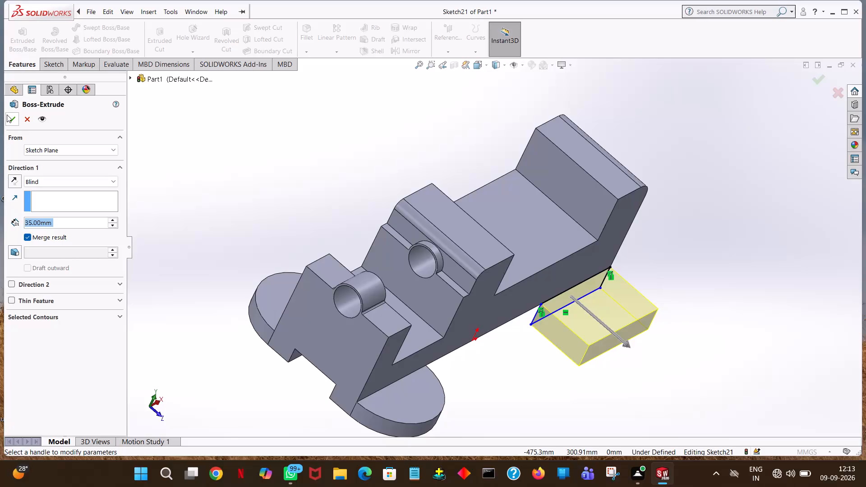
middle_drag(166, 150, 184, 166)
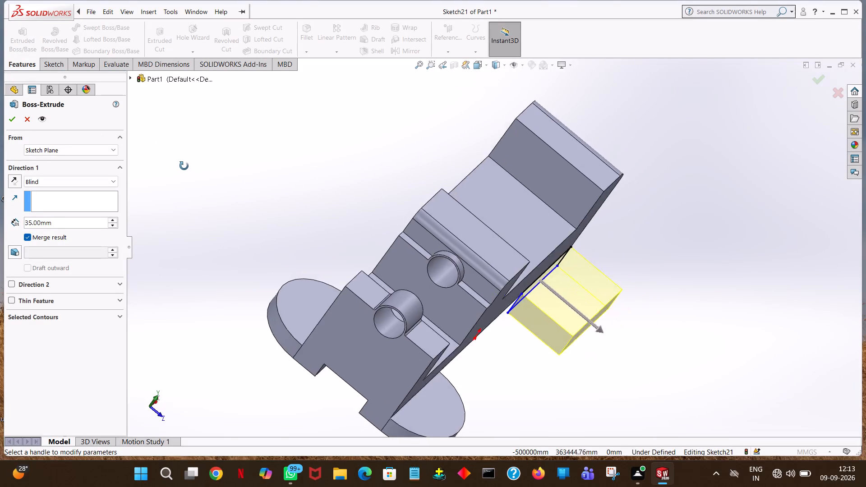
middle_drag(184, 166, 187, 162)
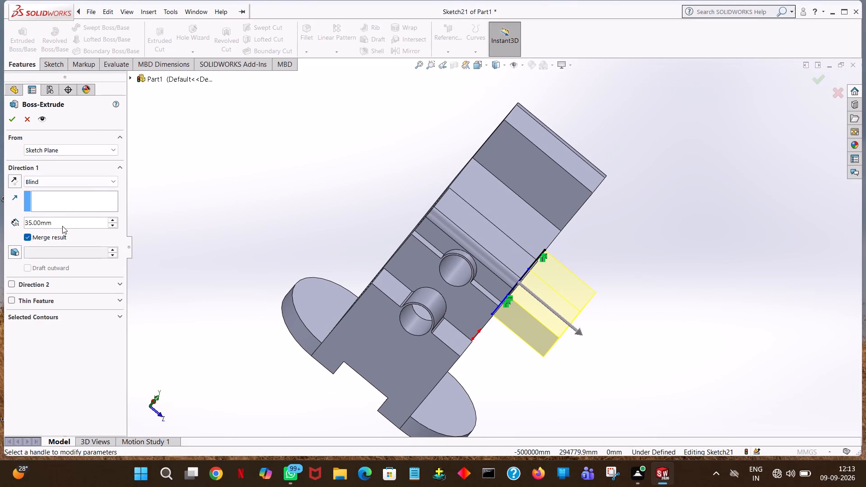
double_click(60, 221)
key(1)
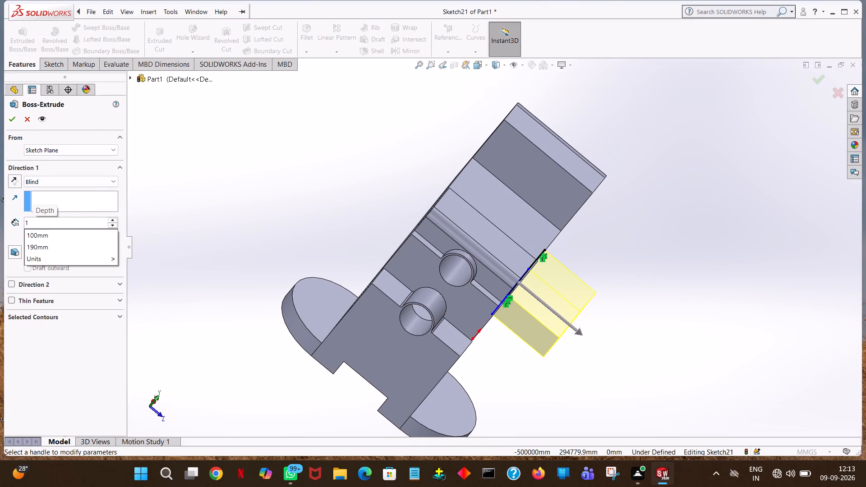
key(BackSpace)
text(30)
key(Return)
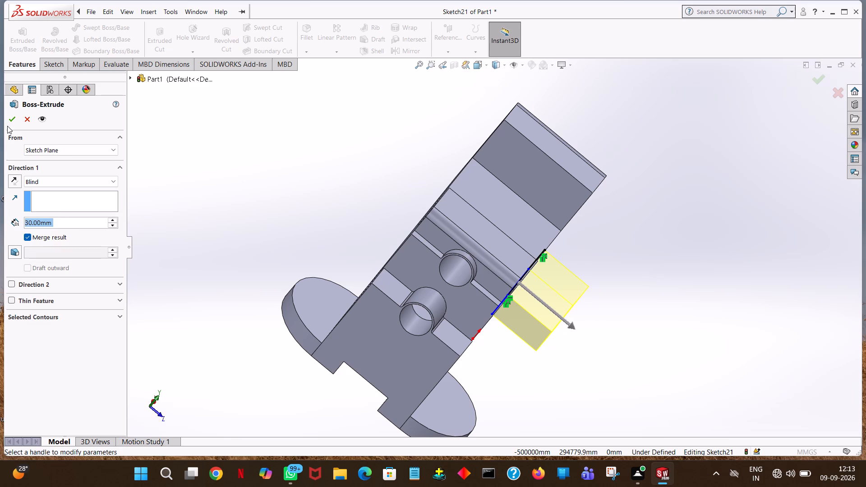
click(9, 117)
Start an Extruded Boss sketch on the top face of the new rectangular block.
middle_drag(323, 157, 277, 143)
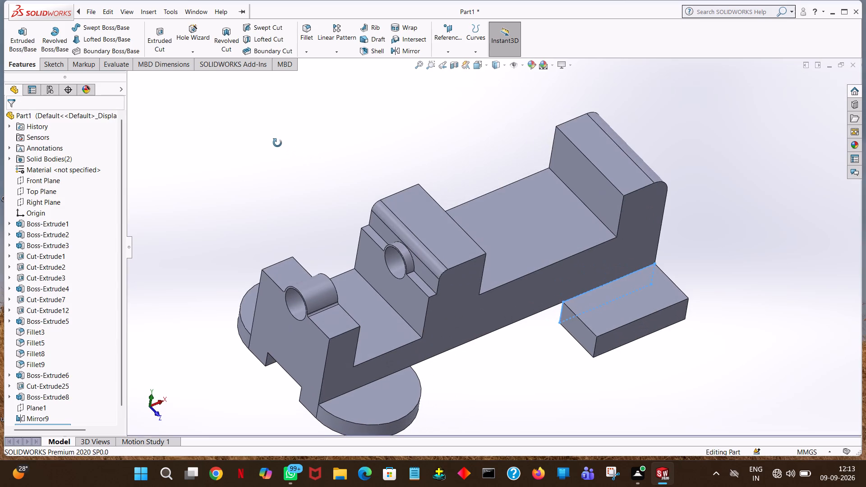
middle_drag(277, 143, 277, 142)
click(279, 140)
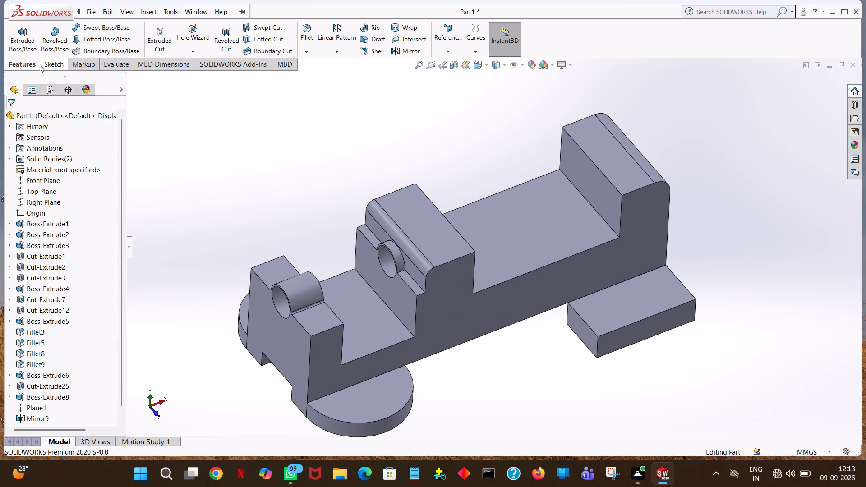
click(26, 33)
click(638, 304)
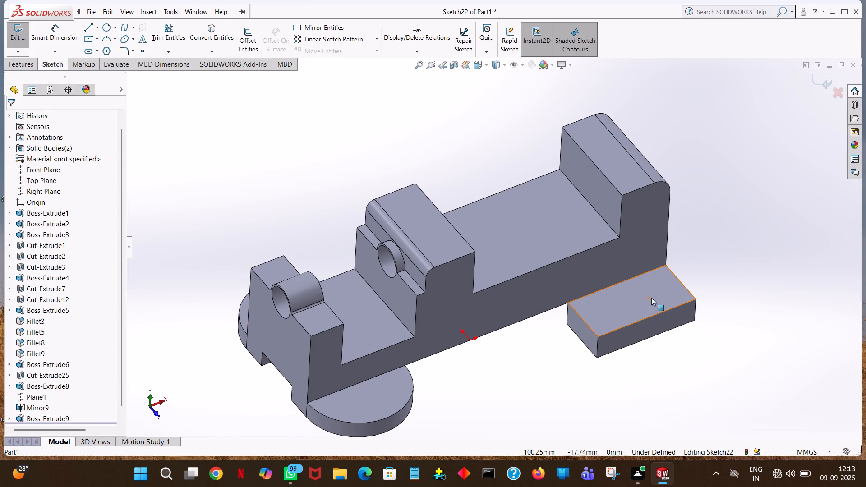
middle_drag(723, 249, 679, 323)
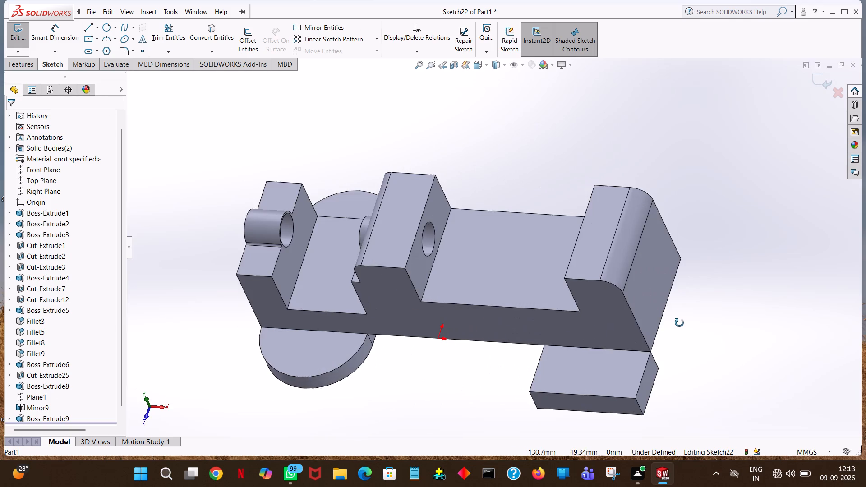
middle_drag(679, 323, 686, 321)
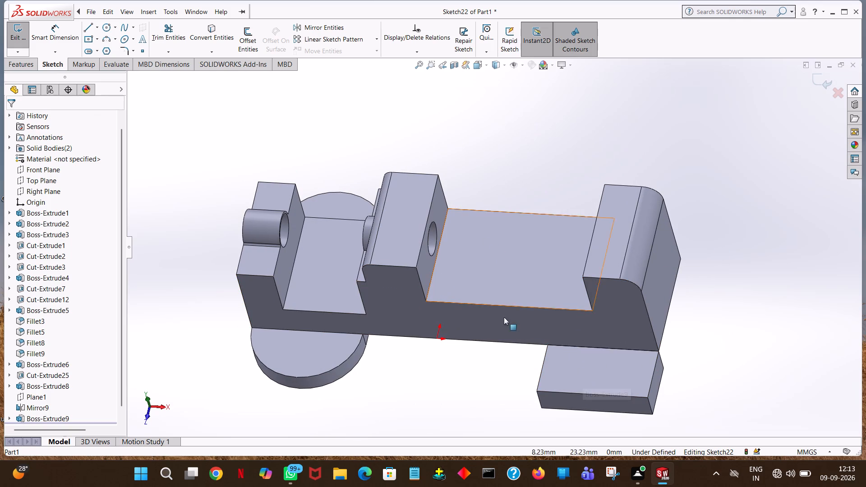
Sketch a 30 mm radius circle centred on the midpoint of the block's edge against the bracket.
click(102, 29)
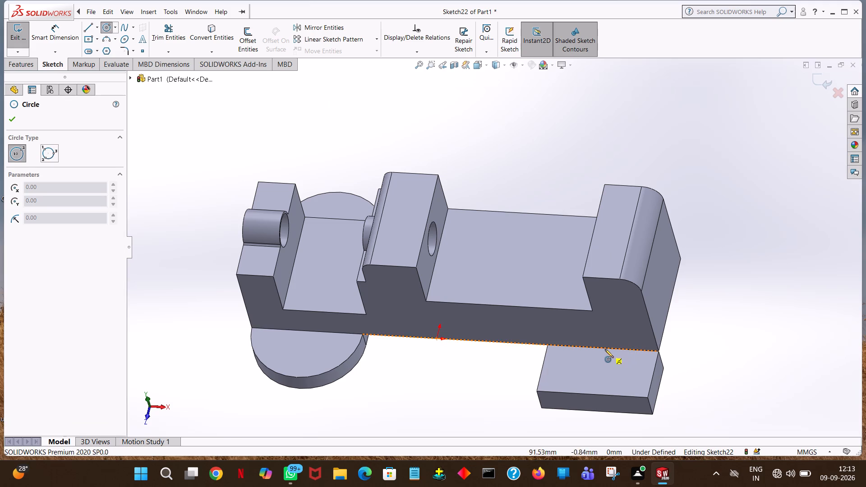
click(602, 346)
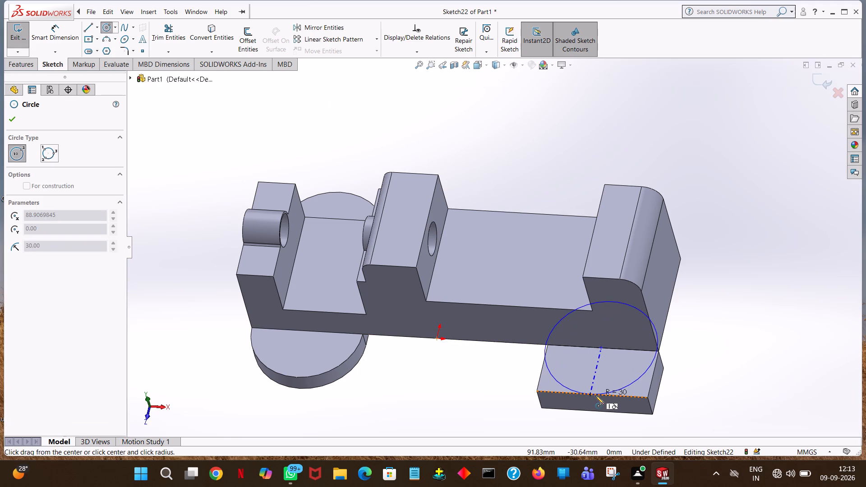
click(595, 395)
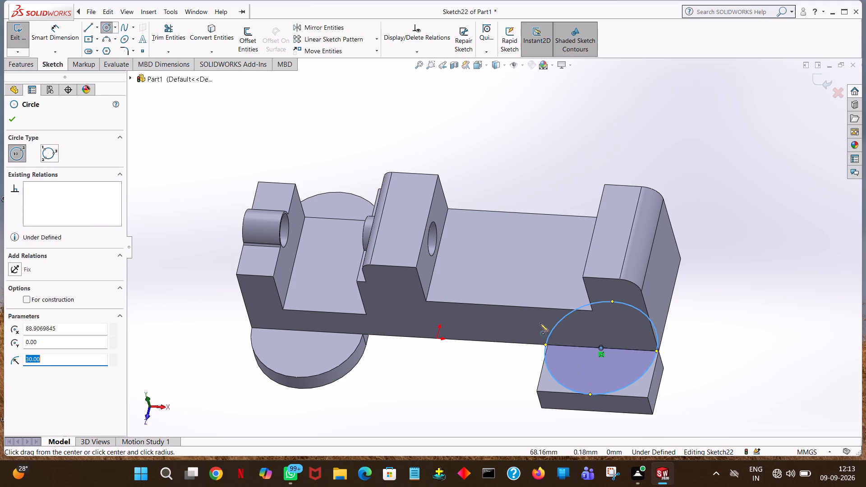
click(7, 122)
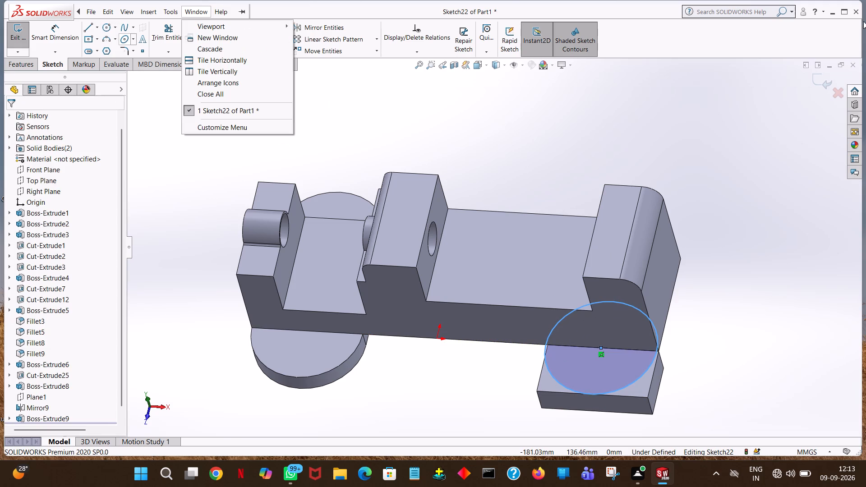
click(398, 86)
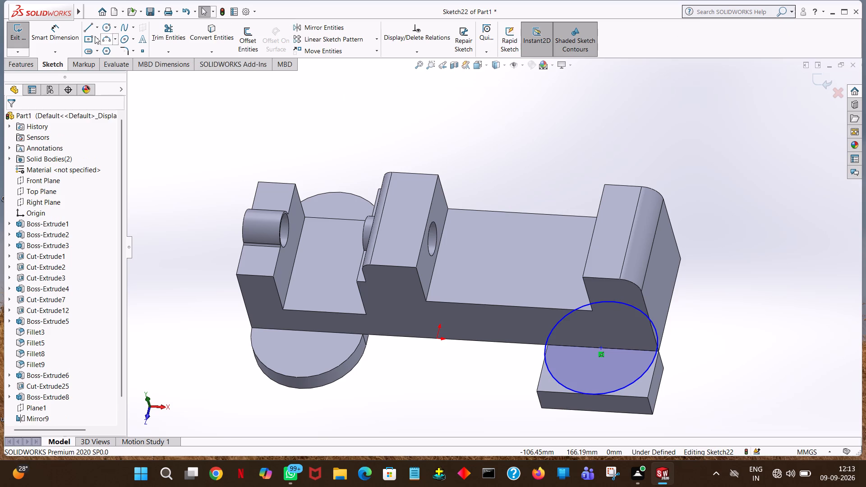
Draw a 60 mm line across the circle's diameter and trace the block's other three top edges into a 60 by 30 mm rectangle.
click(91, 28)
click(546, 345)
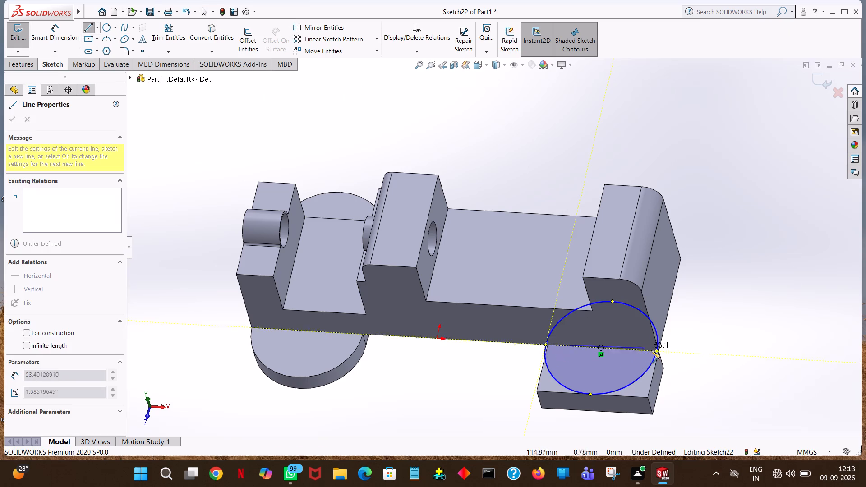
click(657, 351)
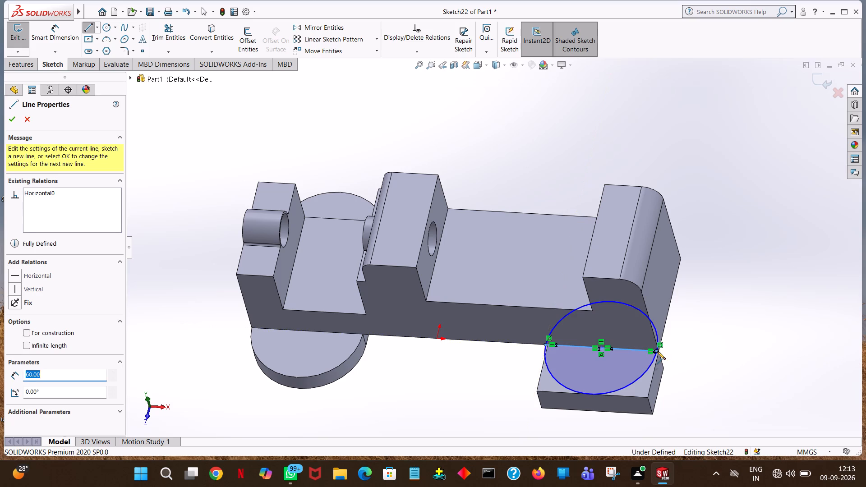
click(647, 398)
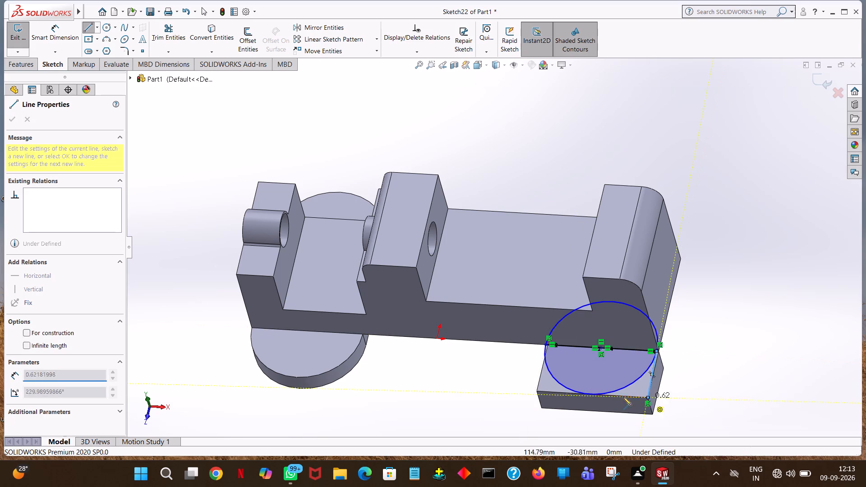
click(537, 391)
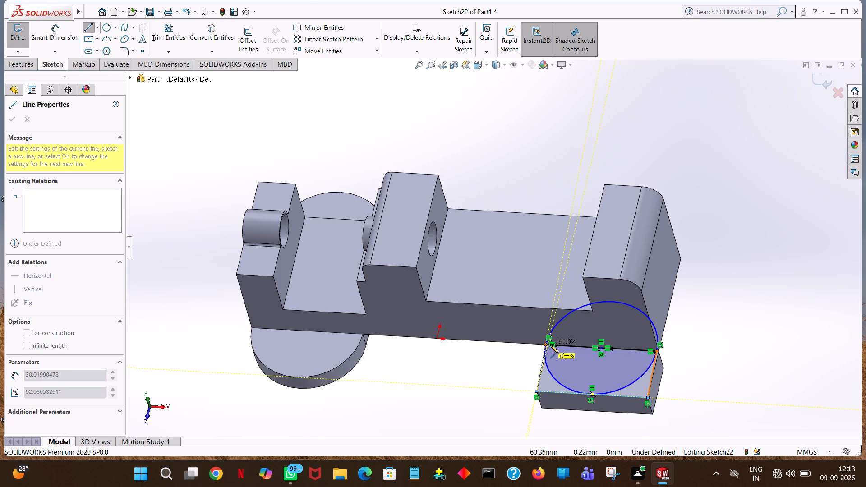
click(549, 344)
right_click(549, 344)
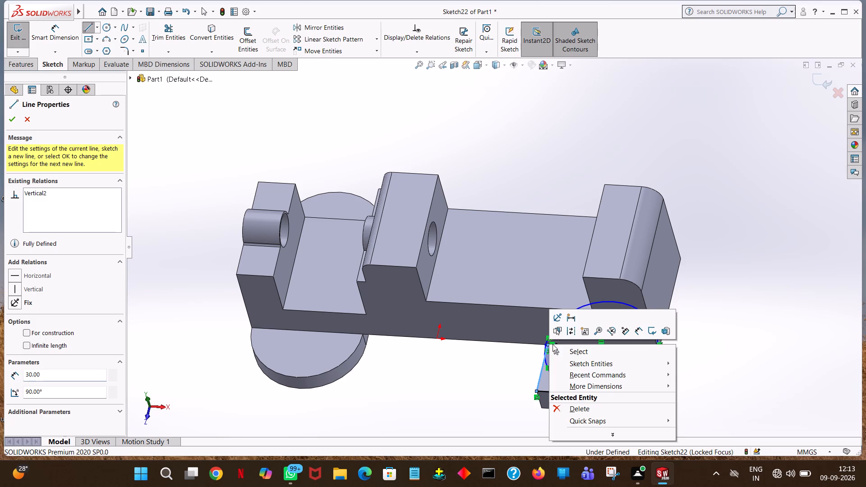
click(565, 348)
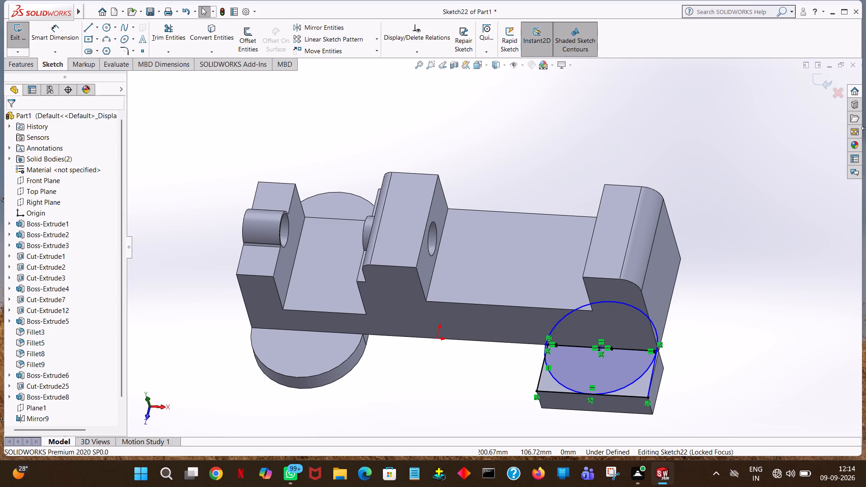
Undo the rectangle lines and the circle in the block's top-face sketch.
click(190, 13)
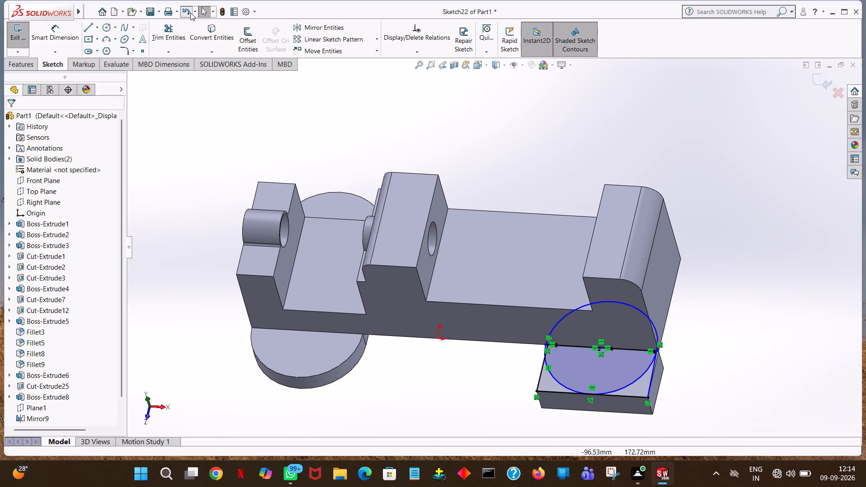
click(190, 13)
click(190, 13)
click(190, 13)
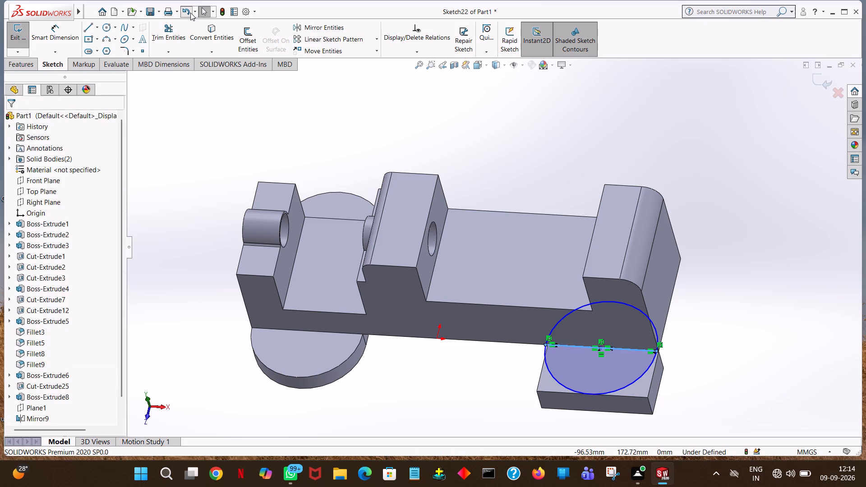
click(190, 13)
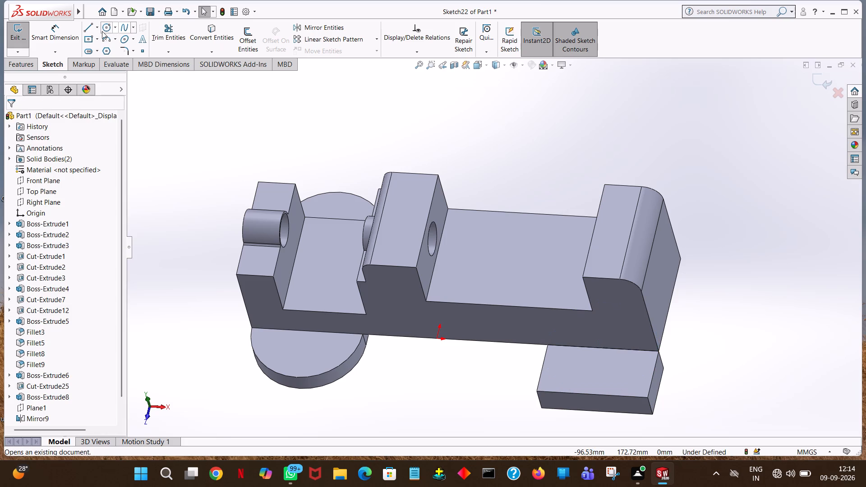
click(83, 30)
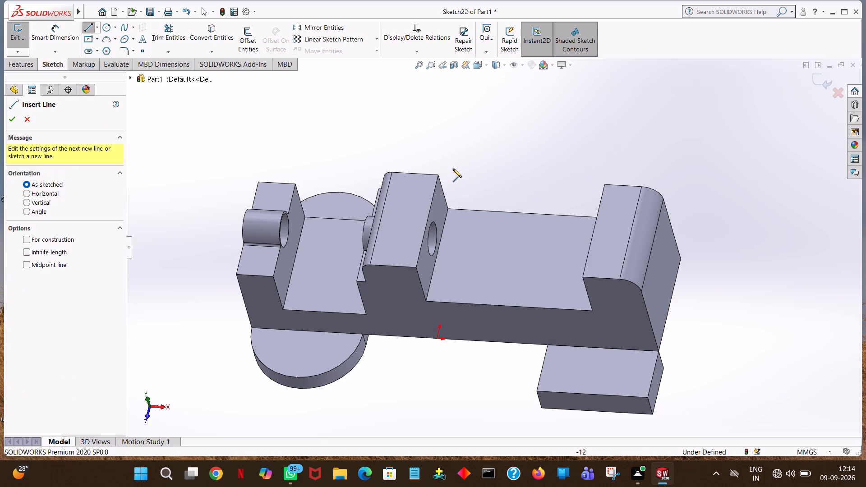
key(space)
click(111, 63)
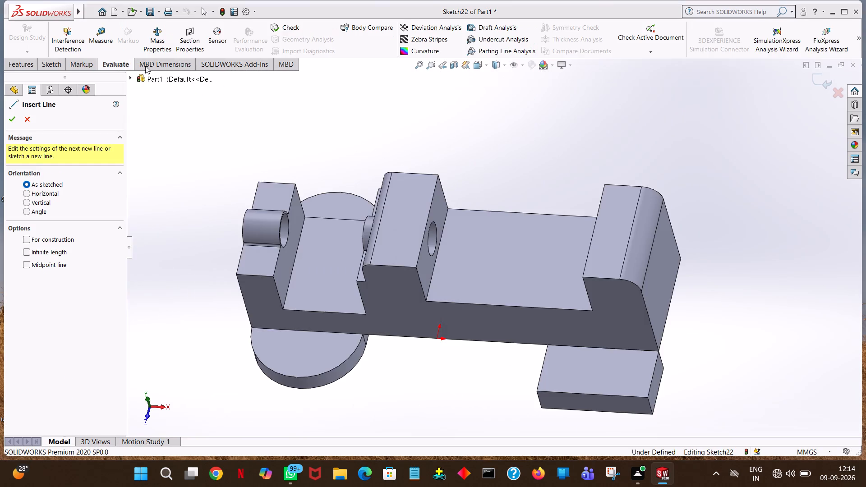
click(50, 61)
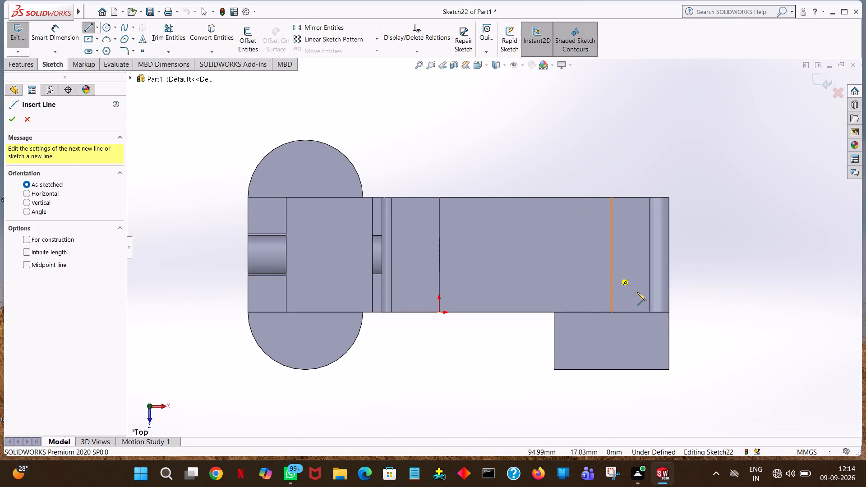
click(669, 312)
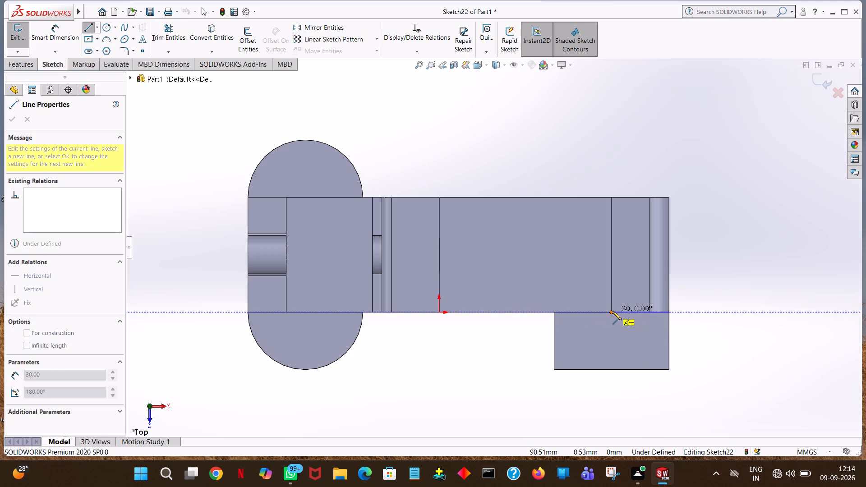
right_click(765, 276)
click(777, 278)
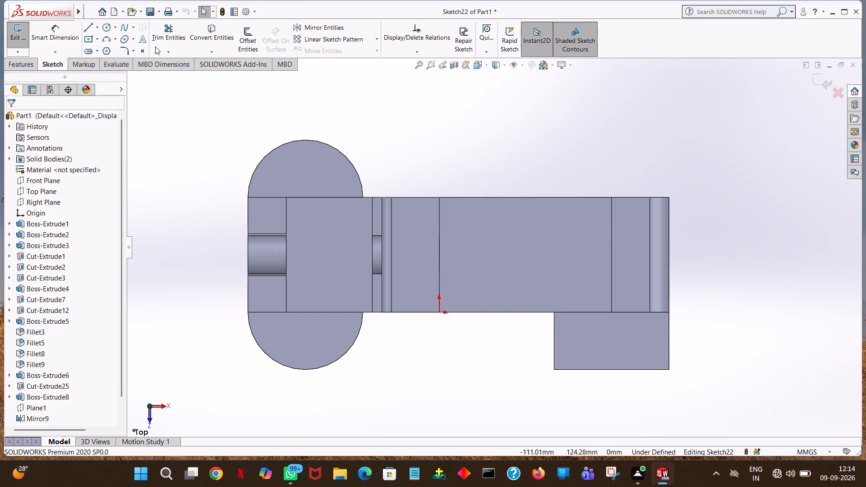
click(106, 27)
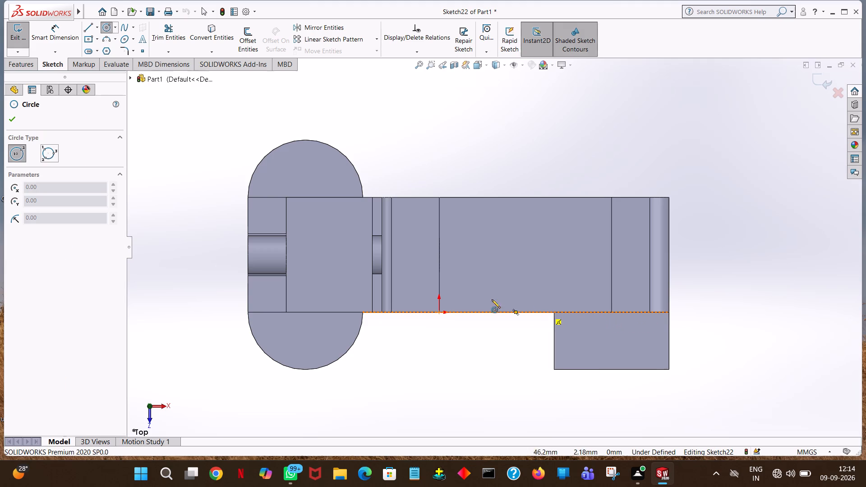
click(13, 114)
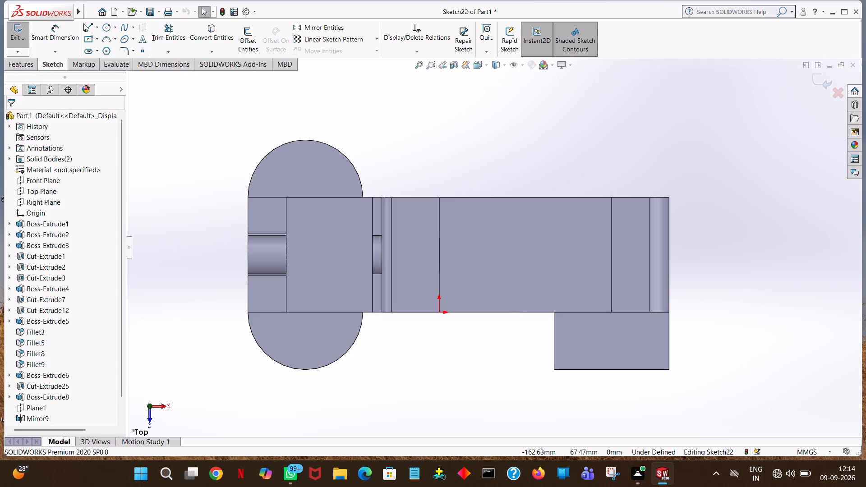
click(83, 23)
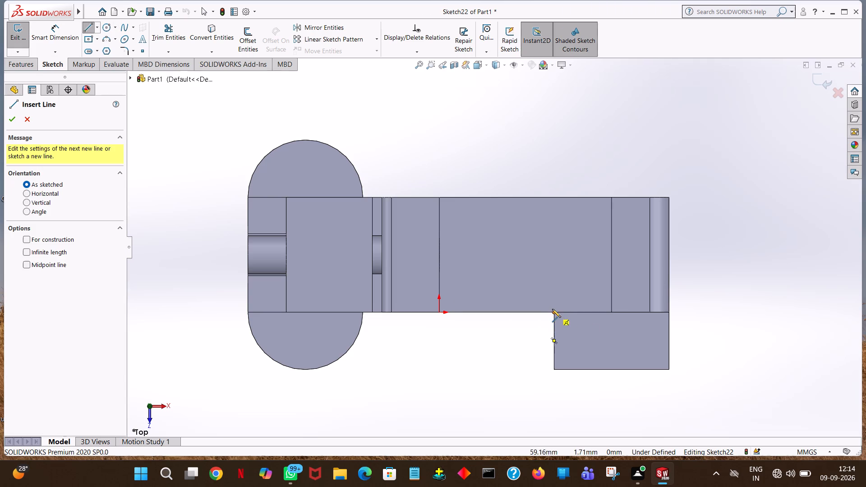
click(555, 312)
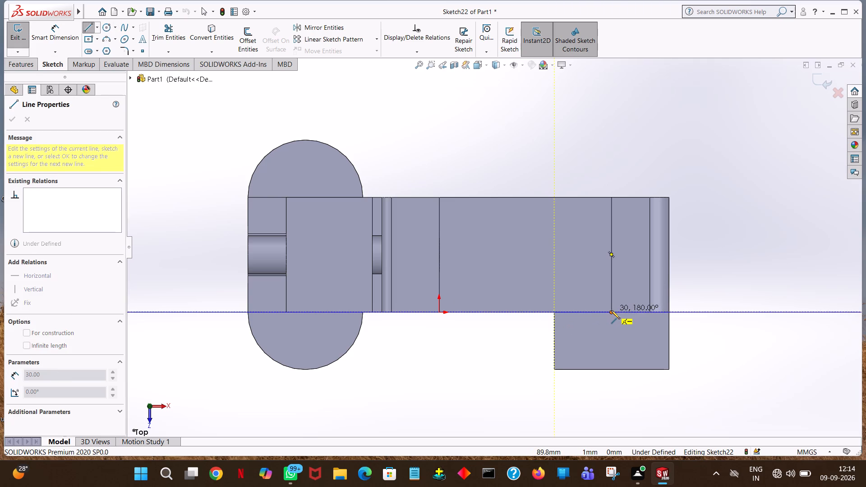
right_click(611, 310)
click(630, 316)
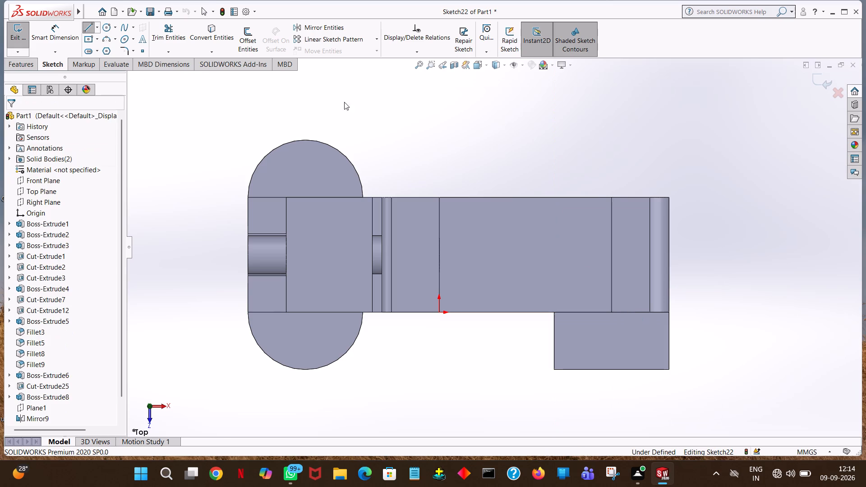
Sketch a 30 mm radius circle centred on the midpoint of the block's edge against the bracket.
click(107, 26)
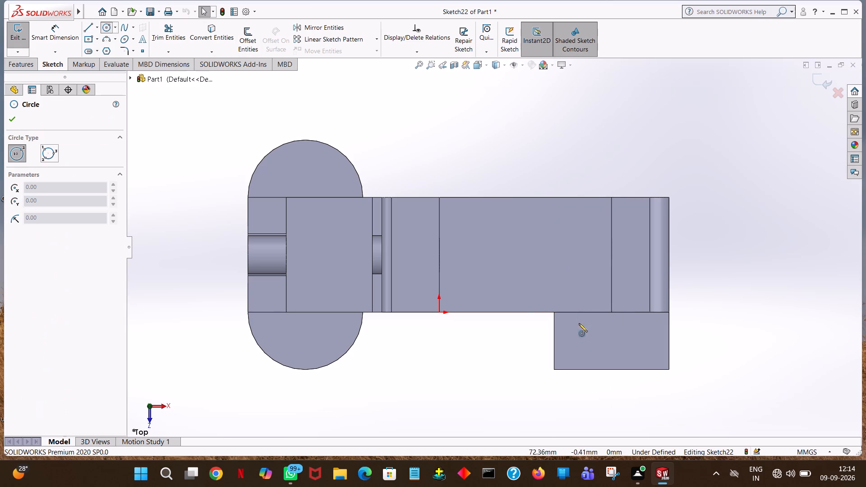
click(611, 312)
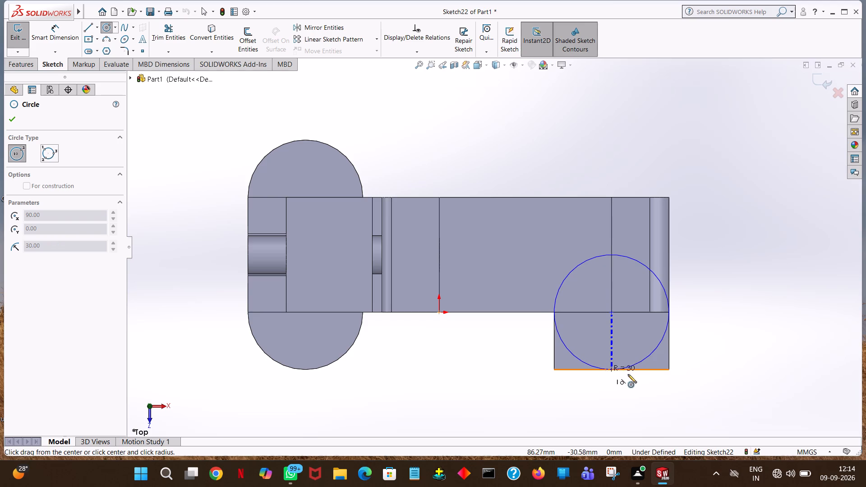
click(611, 369)
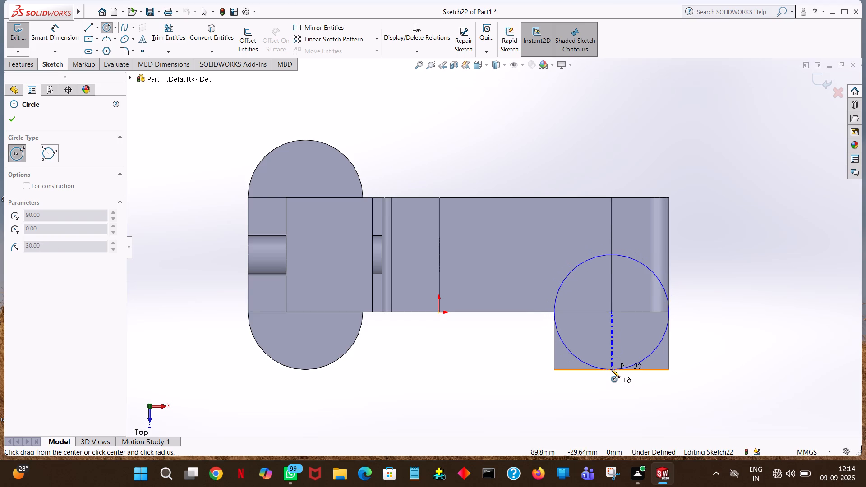
right_click(611, 369)
click(636, 374)
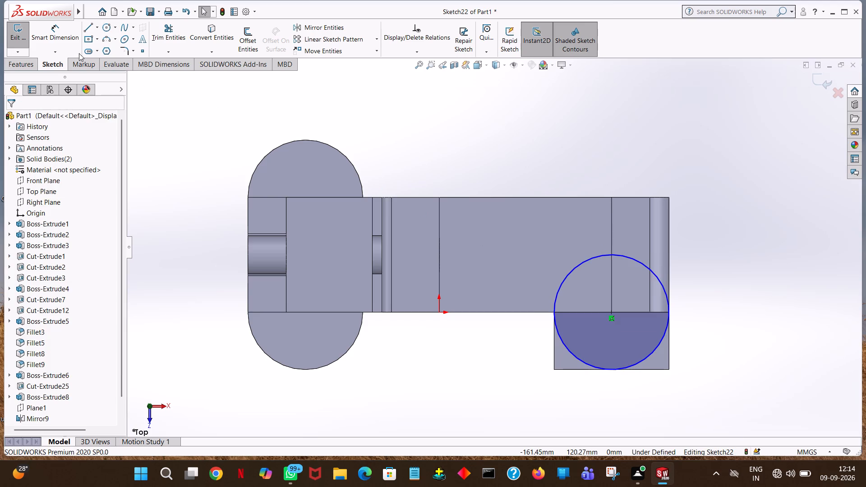
Draw a 60 mm line across the circle's diameter and trace the block's other three top edges into a 60 by 30 mm rectangle.
click(87, 30)
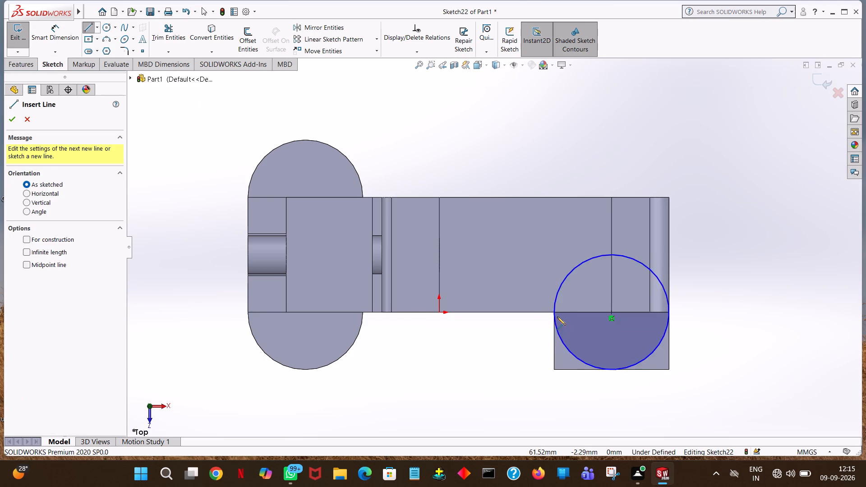
click(554, 312)
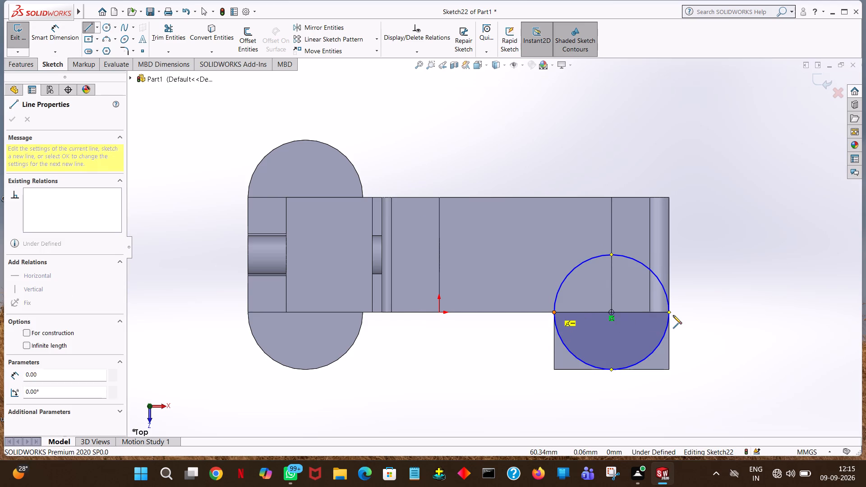
click(669, 313)
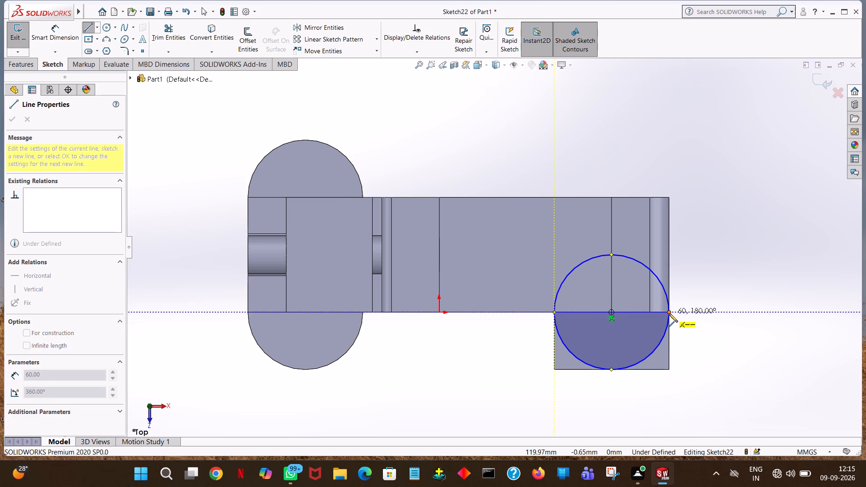
click(669, 369)
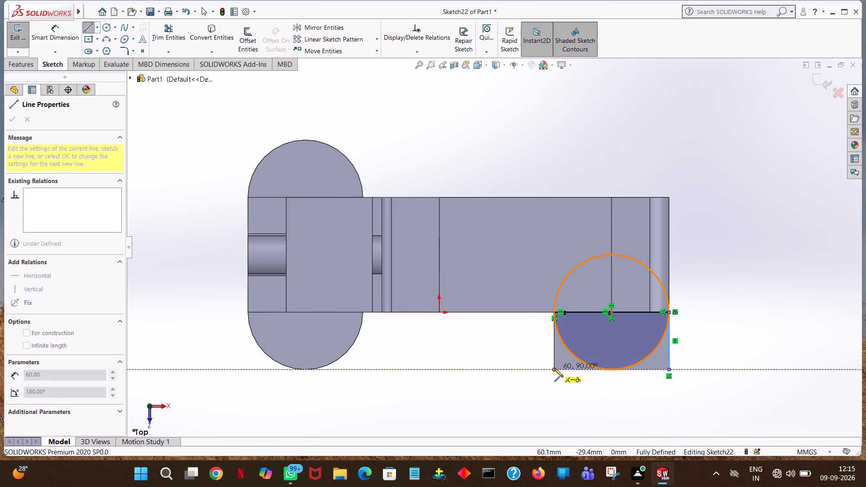
click(553, 369)
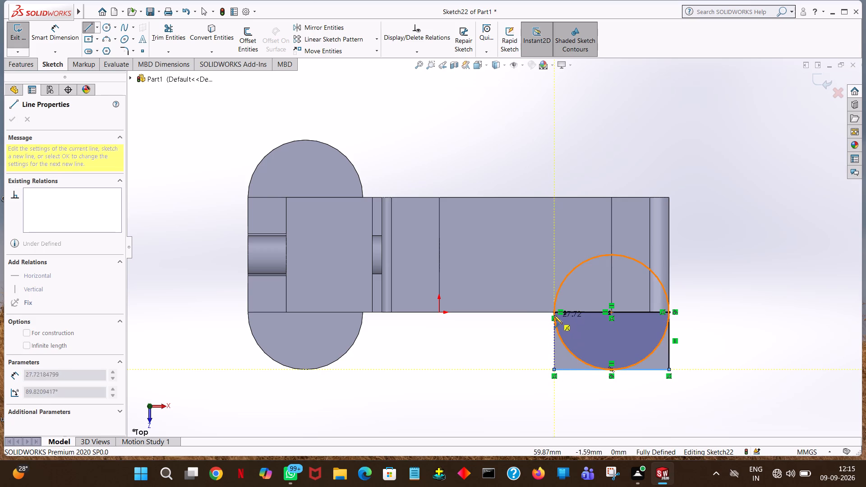
click(553, 312)
right_click(553, 312)
click(596, 323)
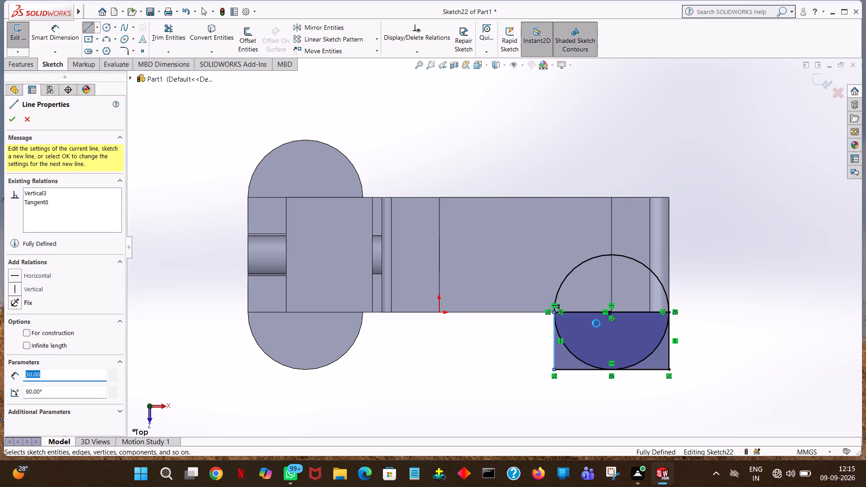
Trim away the half of the circle that lies over the bracket body, keeping the arc on the block.
middle_drag(660, 386, 649, 210)
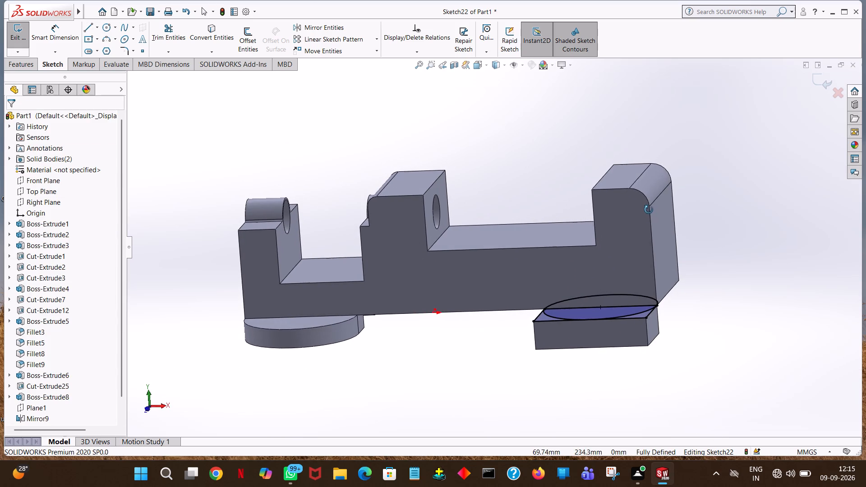
middle_drag(649, 210, 668, 377)
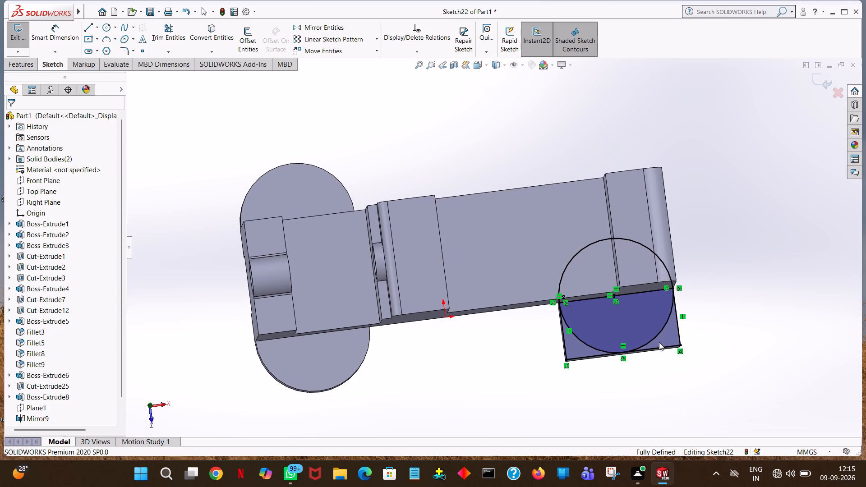
click(181, 35)
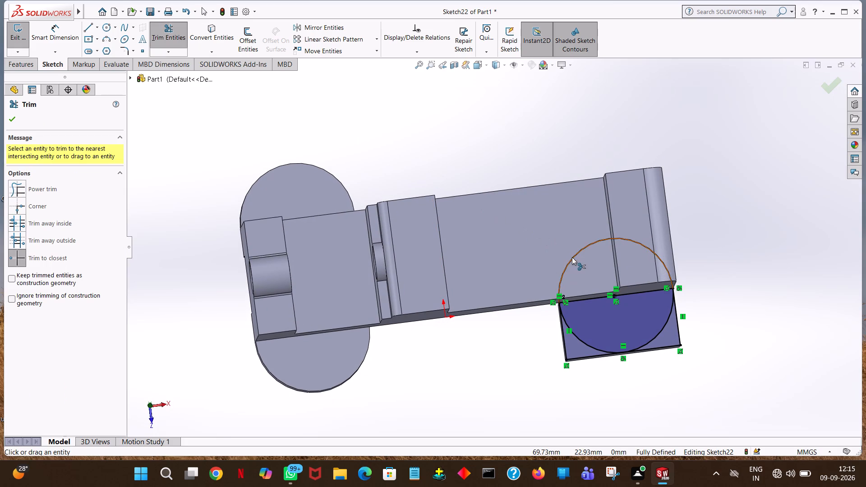
click(572, 257)
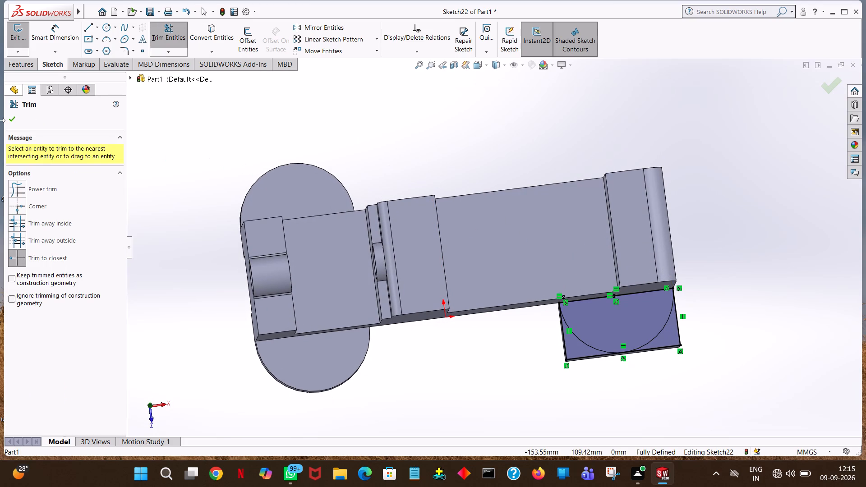
click(9, 122)
Try an Extruded Cut, Blind 30 mm, through the two corner regions between the arc and the block's outer corners.
click(30, 64)
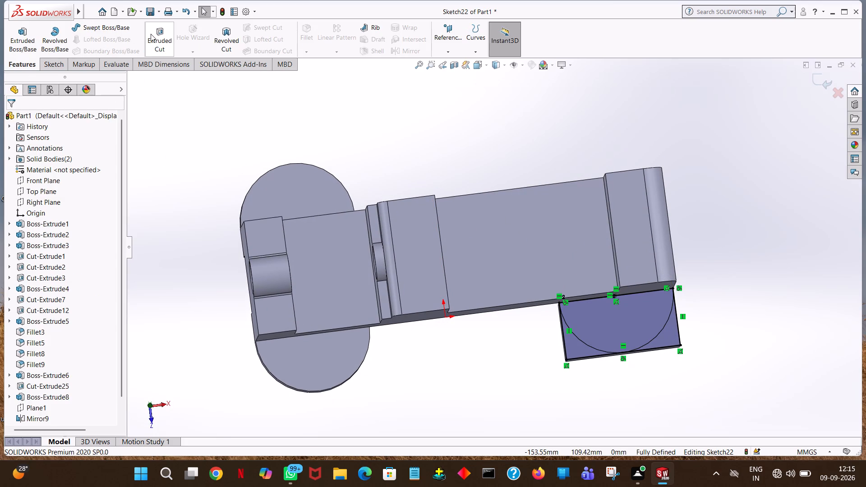
click(151, 34)
click(670, 340)
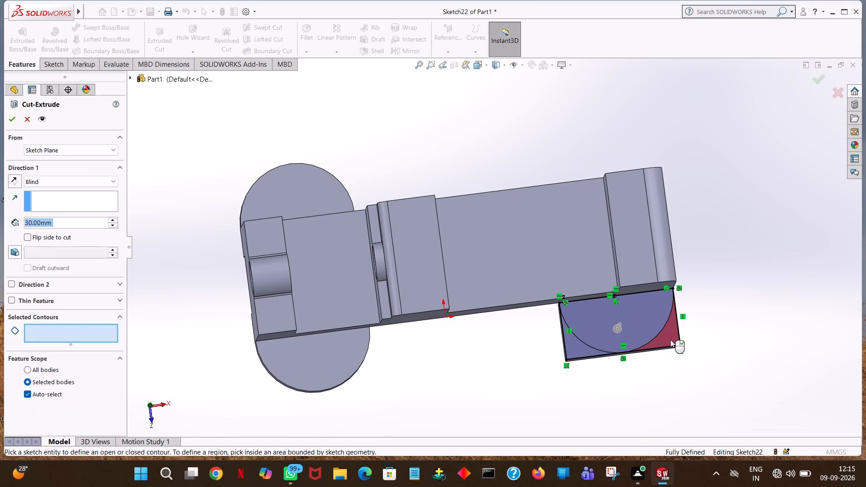
click(571, 348)
middle_drag(623, 383, 615, 349)
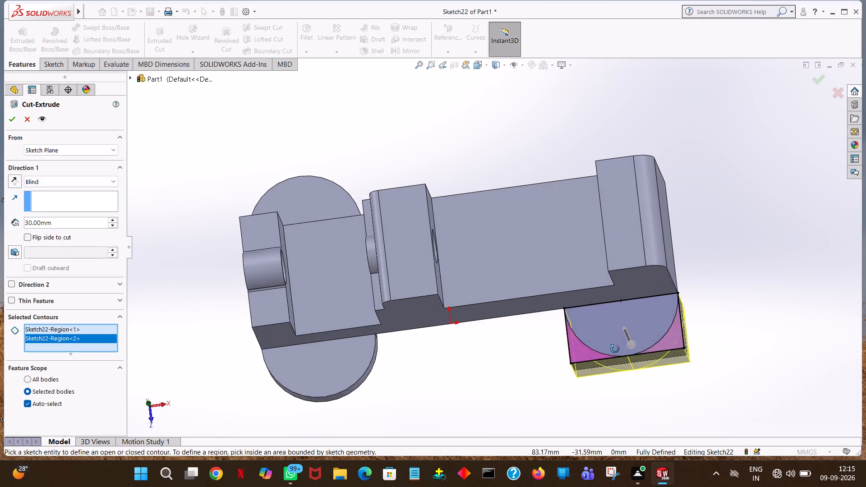
middle_drag(615, 349, 623, 225)
middle_drag(615, 194, 615, 185)
middle_drag(615, 185, 609, 163)
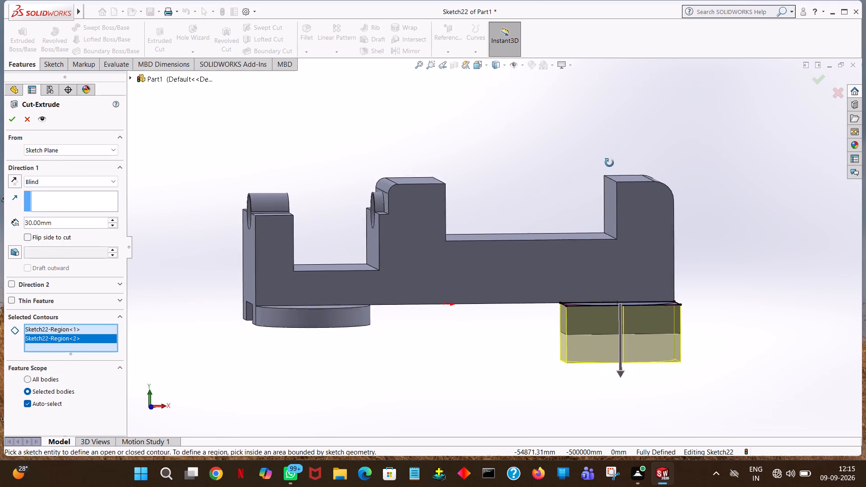
middle_drag(609, 163, 662, 154)
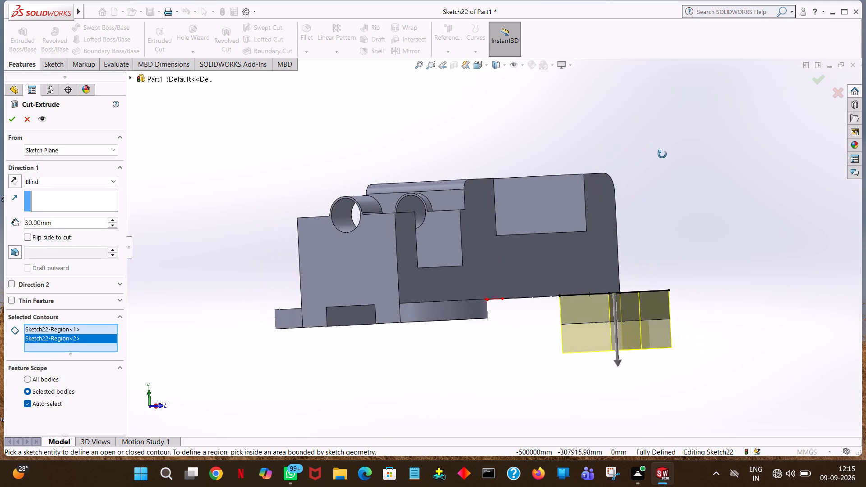
middle_drag(662, 154, 663, 154)
middle_drag(676, 162, 678, 213)
click(12, 125)
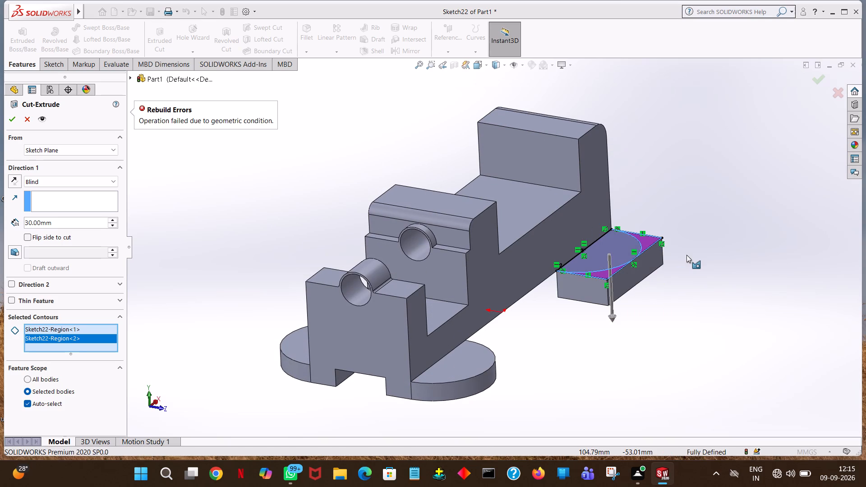
Pick both corner regions again as additional cut contours and retry the 30 mm blind cut.
click(651, 240)
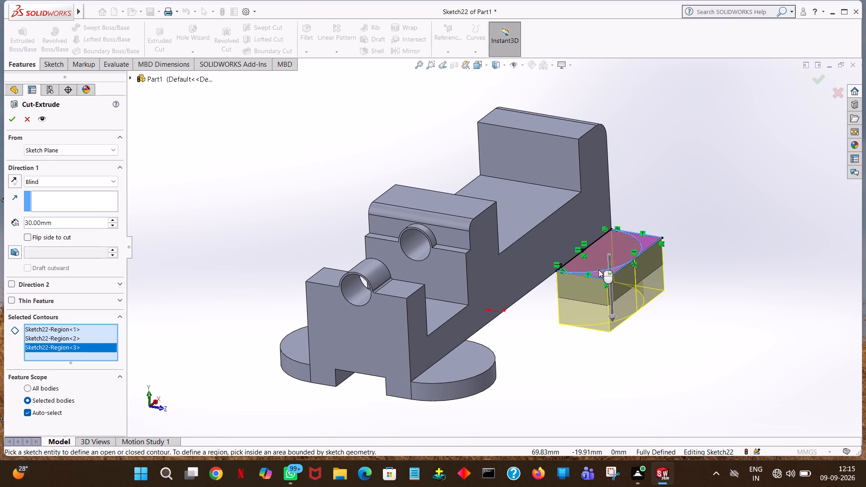
click(603, 276)
middle_drag(686, 321, 668, 236)
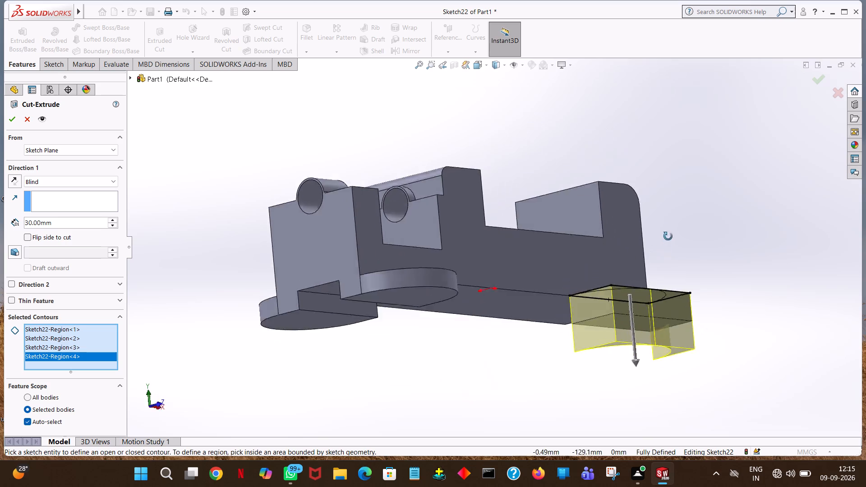
middle_drag(668, 236, 688, 246)
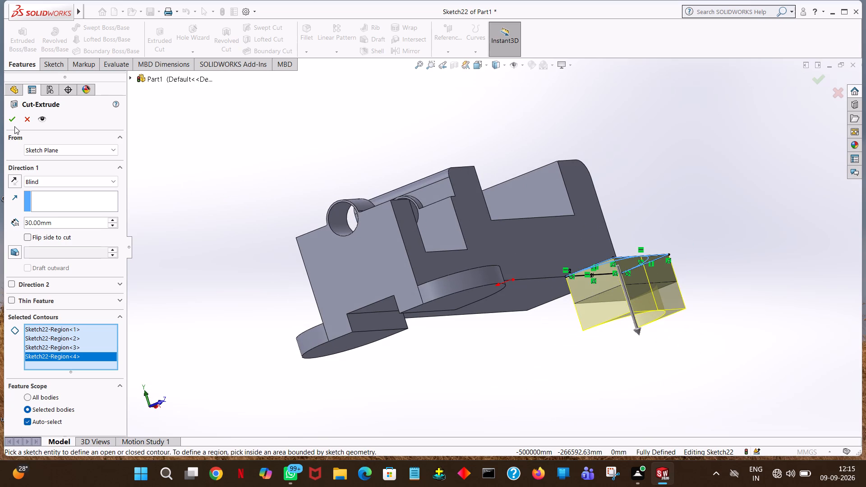
click(11, 119)
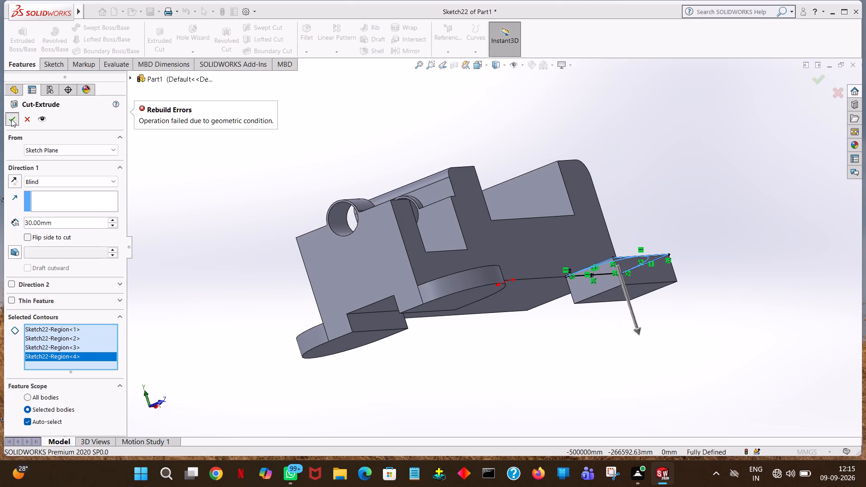
Reselect the far corner region as a cut contour and set the end condition to Up To Surface at the block's top face.
middle_drag(751, 227, 749, 257)
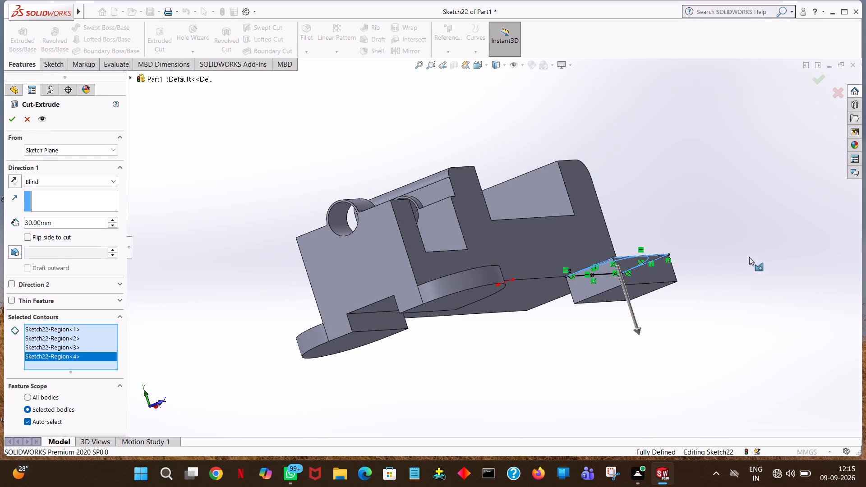
middle_drag(749, 257, 746, 341)
click(664, 173)
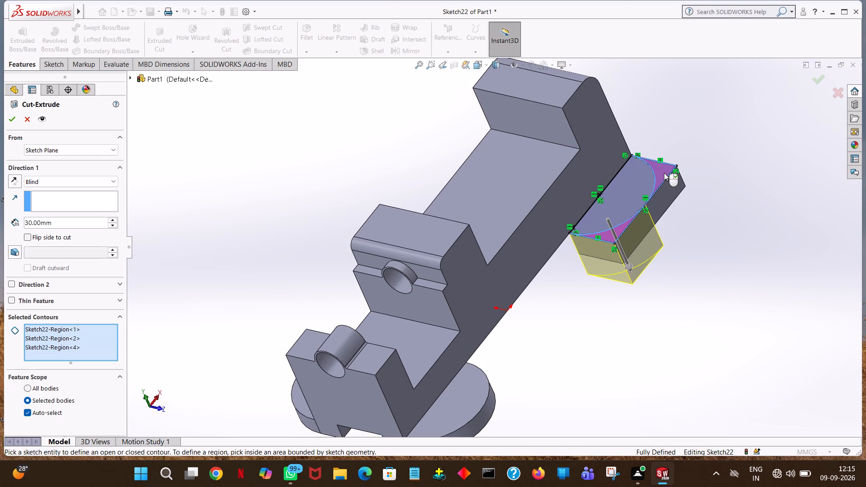
double_click(664, 173)
click(664, 173)
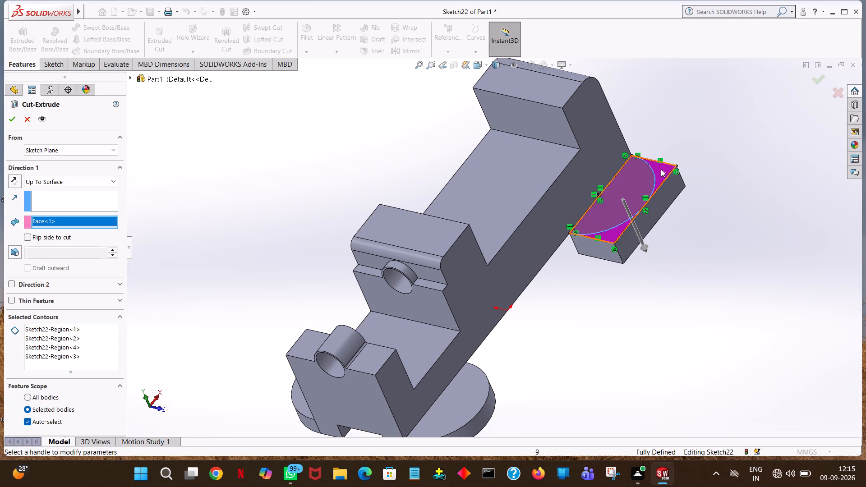
click(673, 161)
click(668, 172)
click(613, 230)
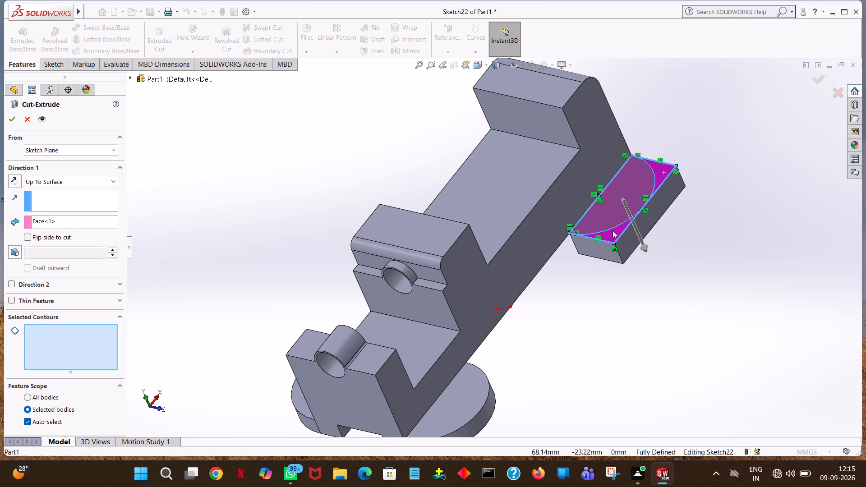
click(613, 234)
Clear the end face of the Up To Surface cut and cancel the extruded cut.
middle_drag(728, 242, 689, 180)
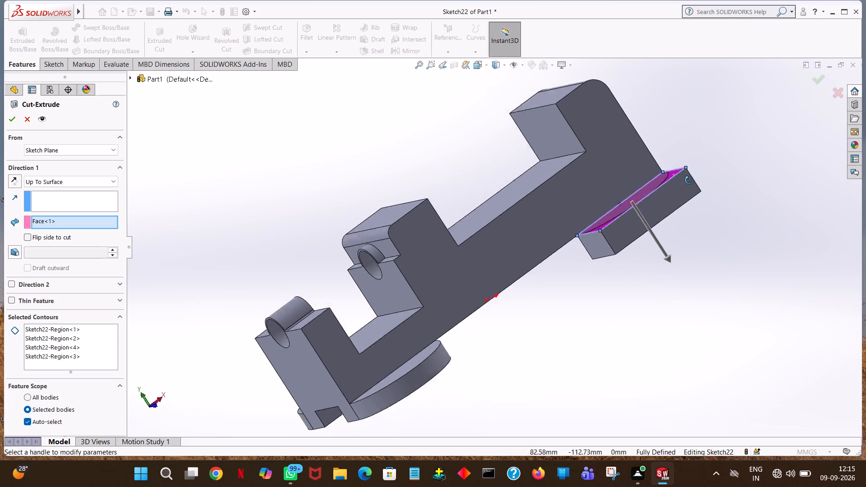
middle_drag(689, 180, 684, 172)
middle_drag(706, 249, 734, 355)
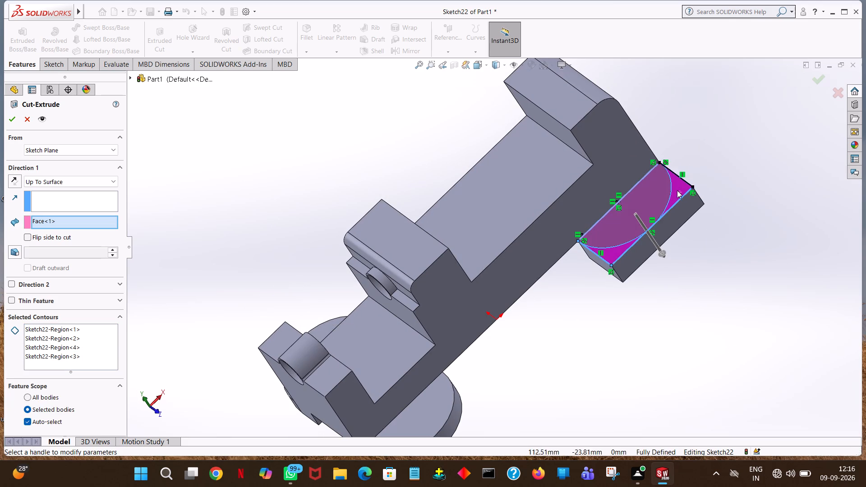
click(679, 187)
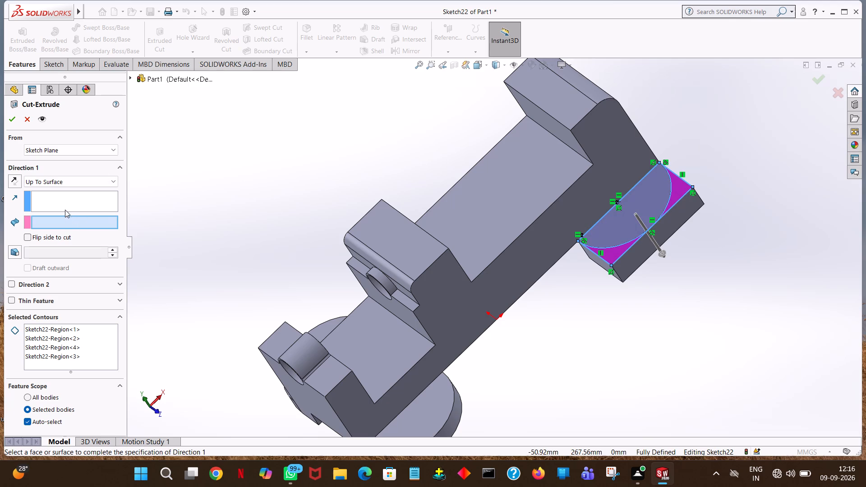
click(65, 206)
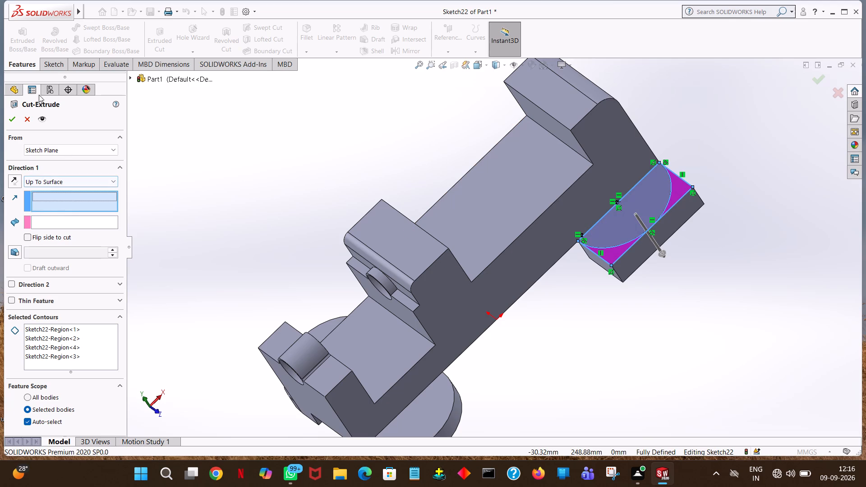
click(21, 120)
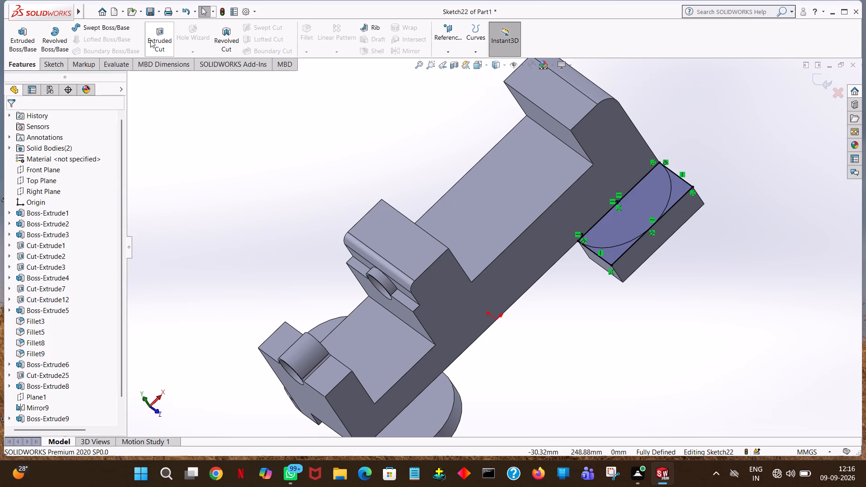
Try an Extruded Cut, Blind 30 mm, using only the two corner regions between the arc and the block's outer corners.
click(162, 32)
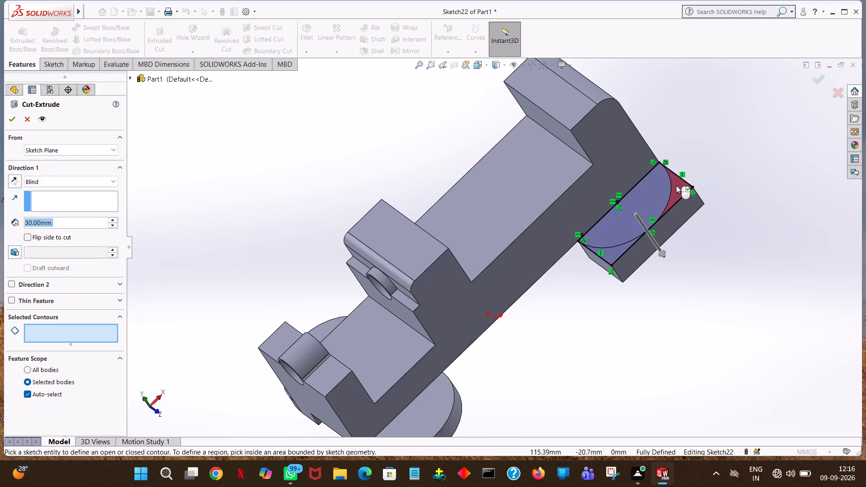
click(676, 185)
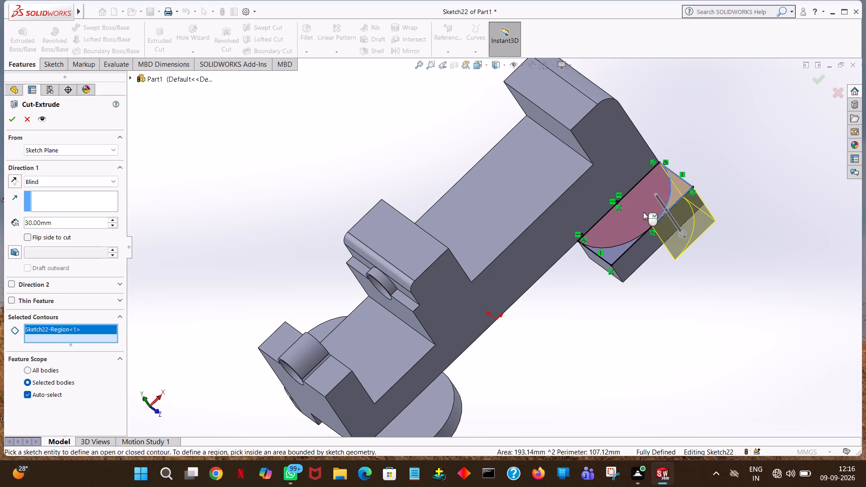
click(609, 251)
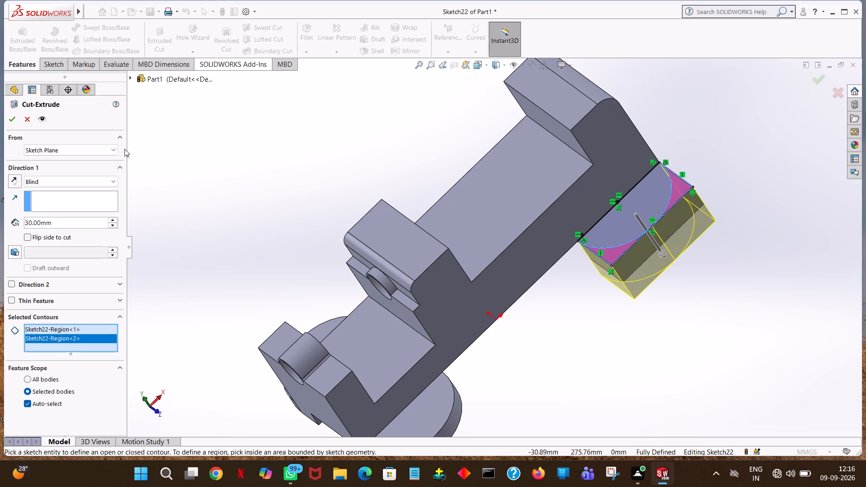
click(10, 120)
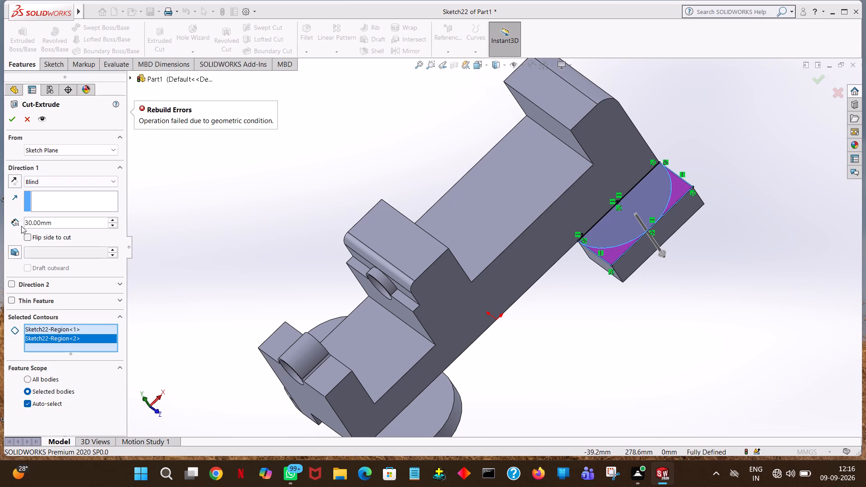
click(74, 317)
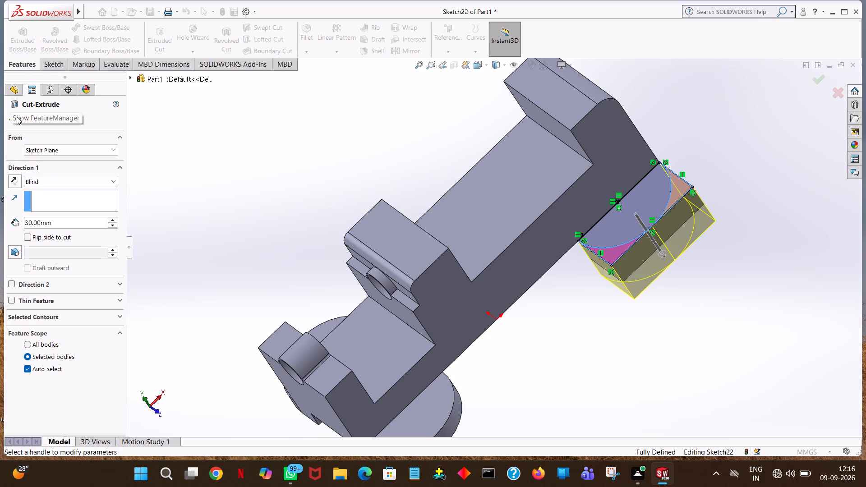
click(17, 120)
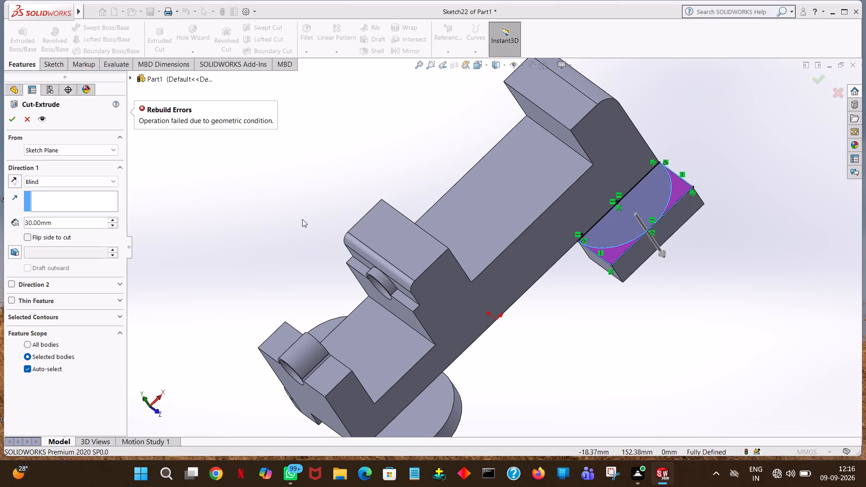
Examine the 30 mm cut preview on the block from several angles, checking which areas of the top face it covers.
click(251, 198)
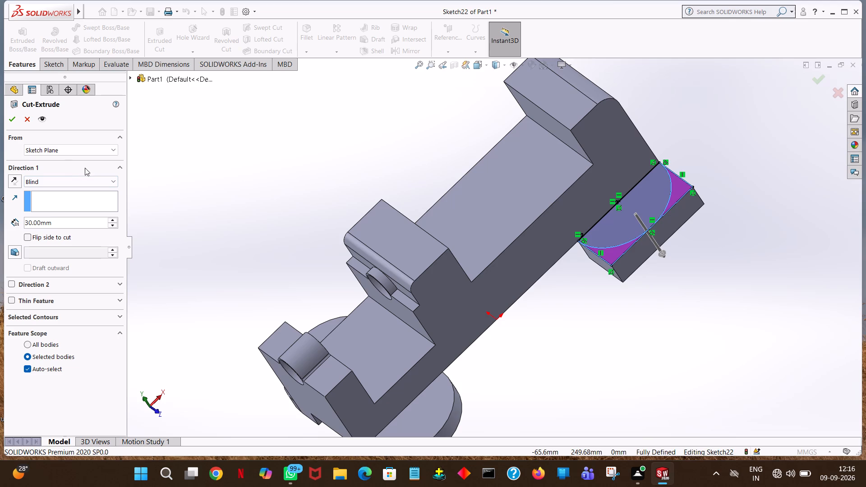
click(614, 251)
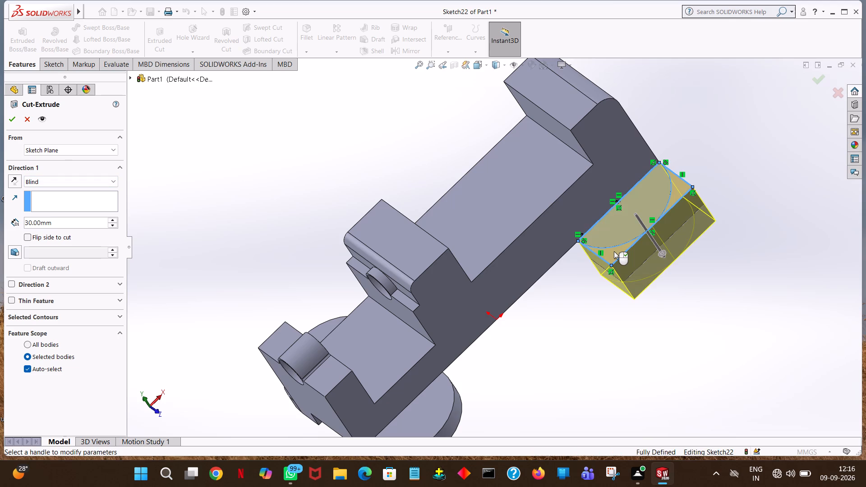
middle_drag(769, 251, 659, 231)
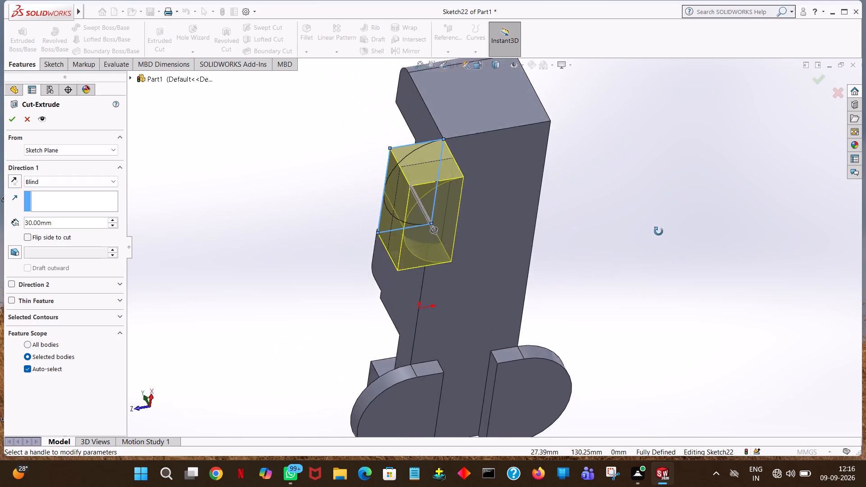
middle_drag(659, 231, 761, 290)
click(654, 217)
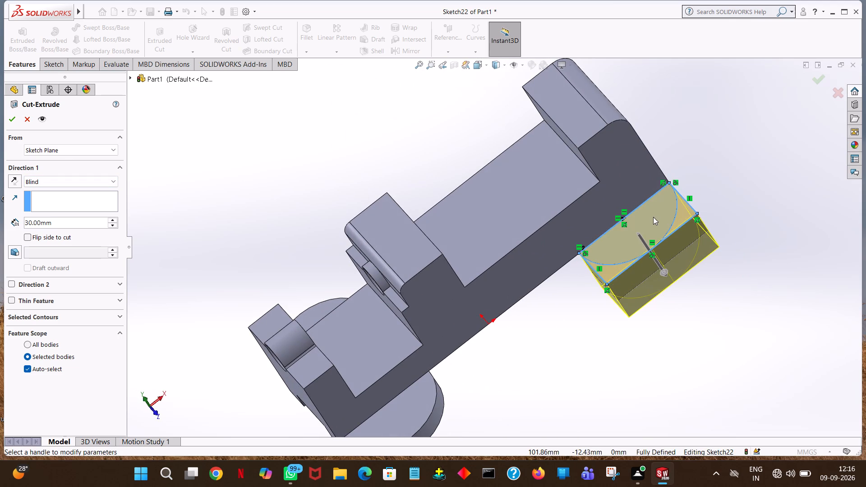
middle_drag(782, 220, 703, 202)
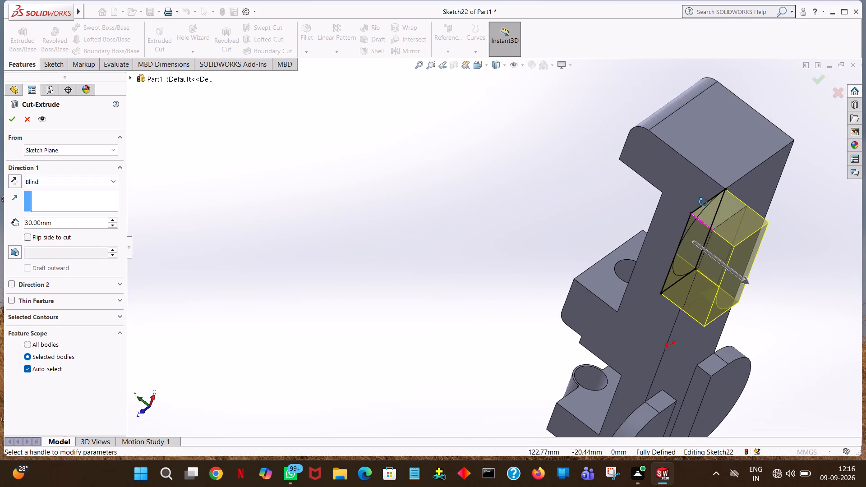
middle_drag(703, 202, 780, 234)
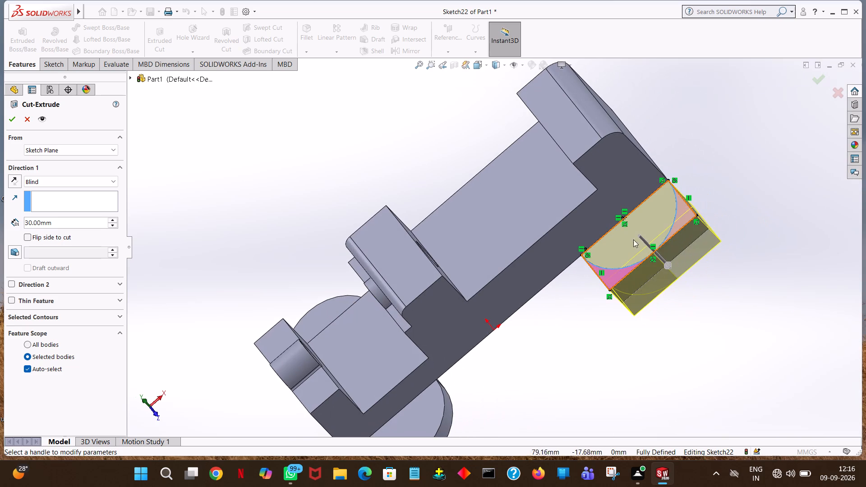
click(657, 218)
middle_drag(723, 229, 525, 228)
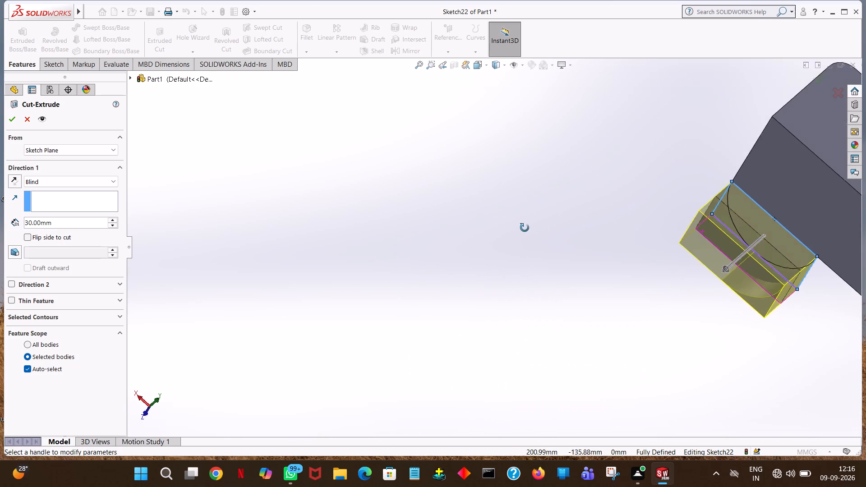
middle_drag(525, 228, 525, 228)
middle_drag(796, 282, 811, 284)
middle_drag(847, 280, 865, 253)
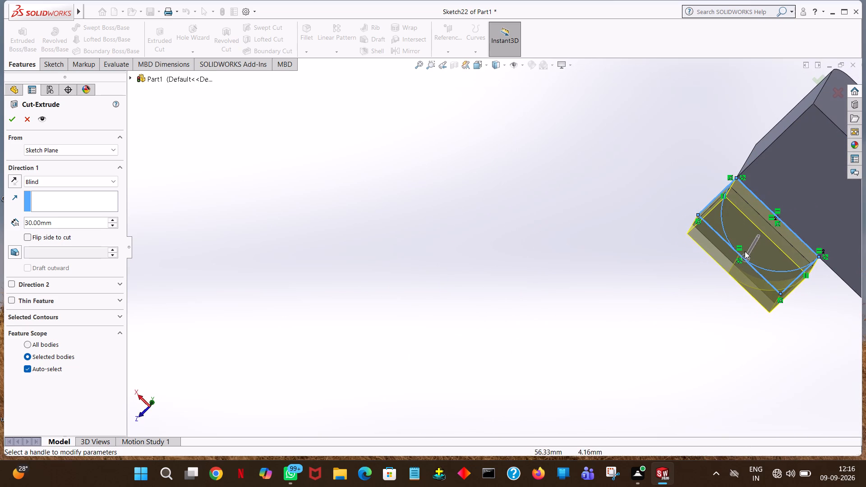
middle_drag(829, 160, 201, 216)
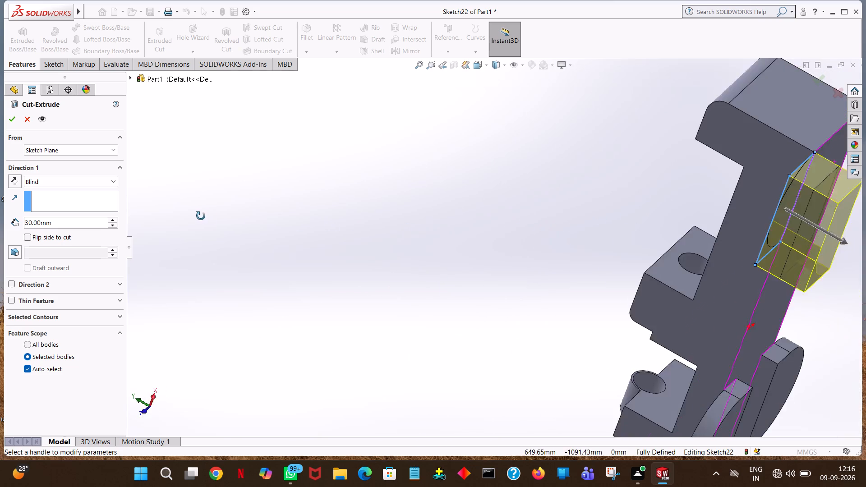
middle_drag(201, 216, 164, 218)
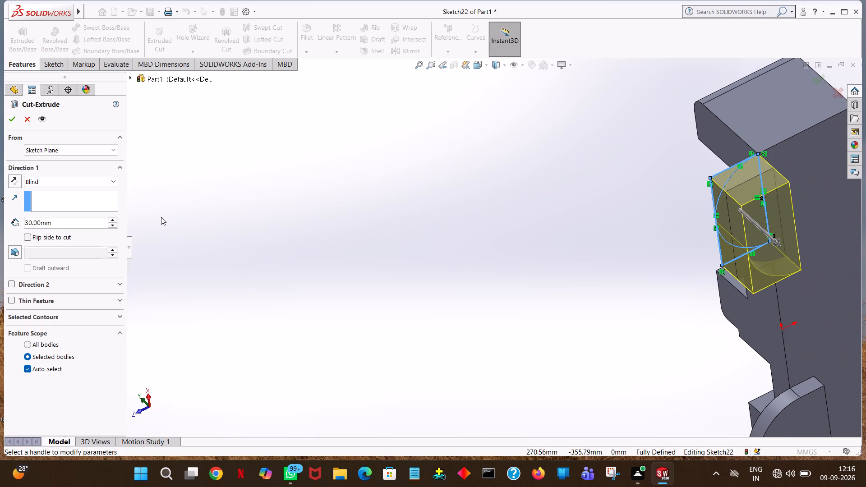
key(ctrl+7)
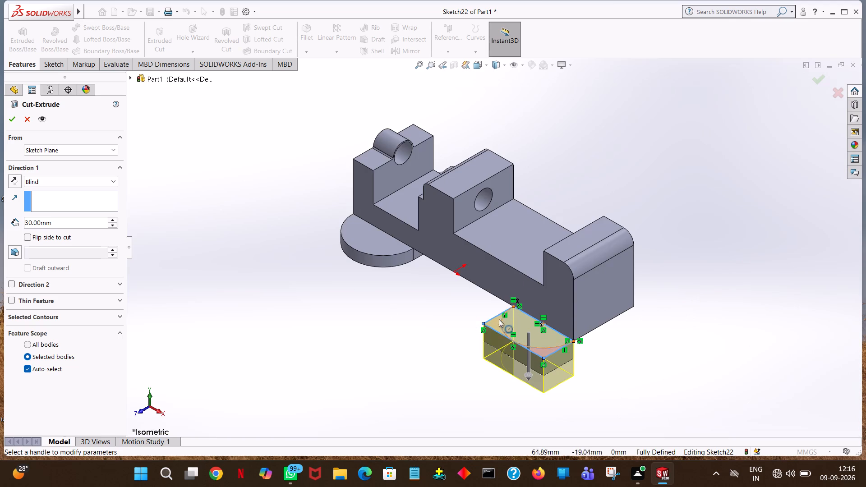
click(544, 352)
middle_drag(712, 381, 699, 352)
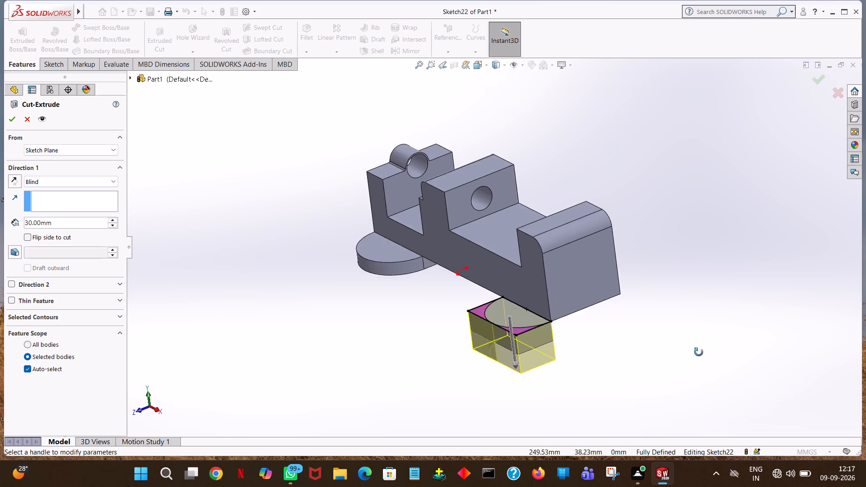
middle_drag(699, 352, 721, 328)
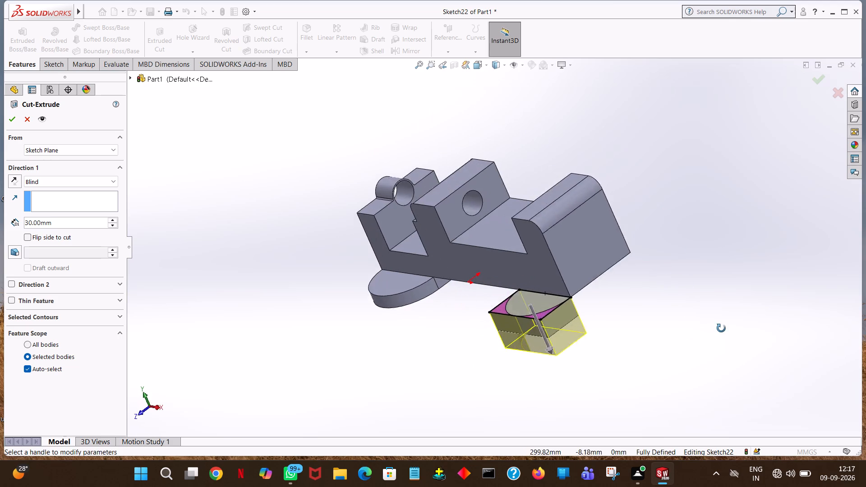
middle_drag(721, 328, 748, 340)
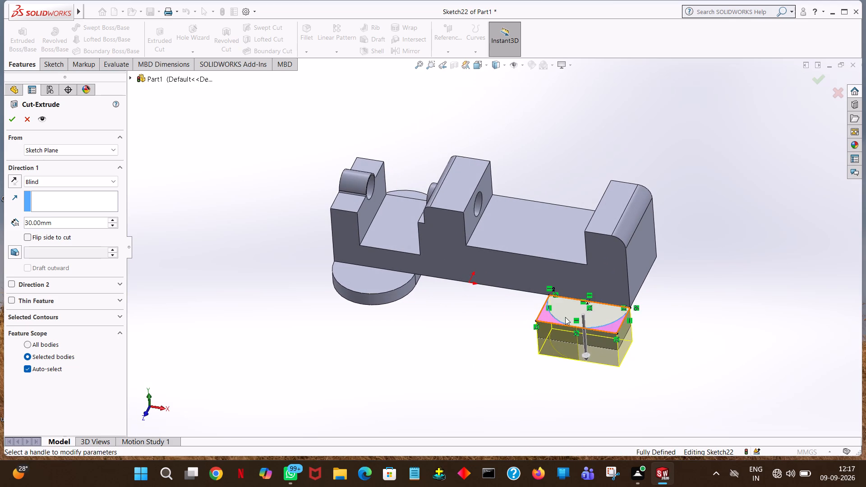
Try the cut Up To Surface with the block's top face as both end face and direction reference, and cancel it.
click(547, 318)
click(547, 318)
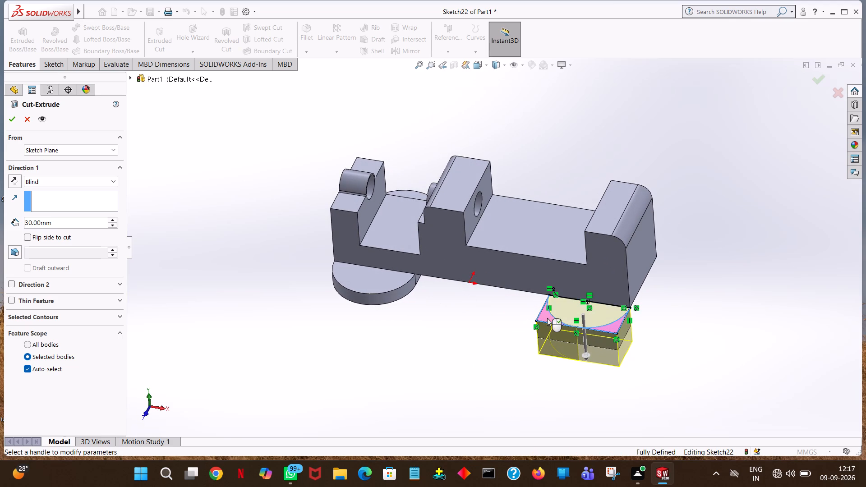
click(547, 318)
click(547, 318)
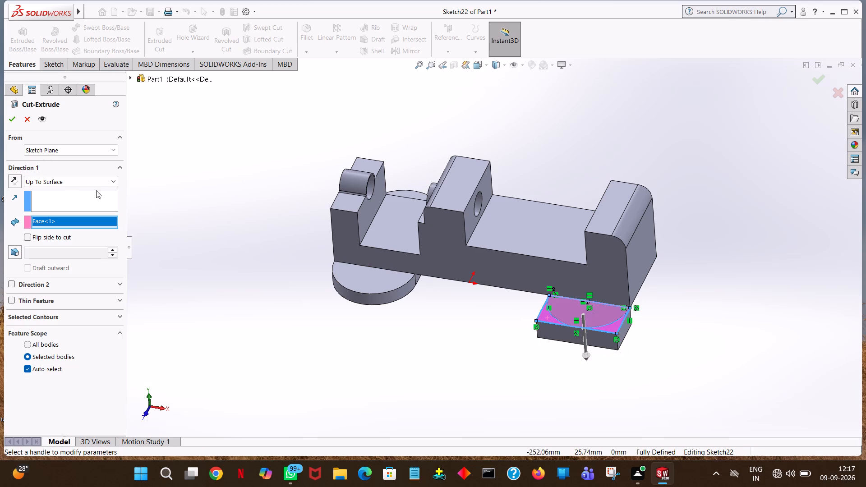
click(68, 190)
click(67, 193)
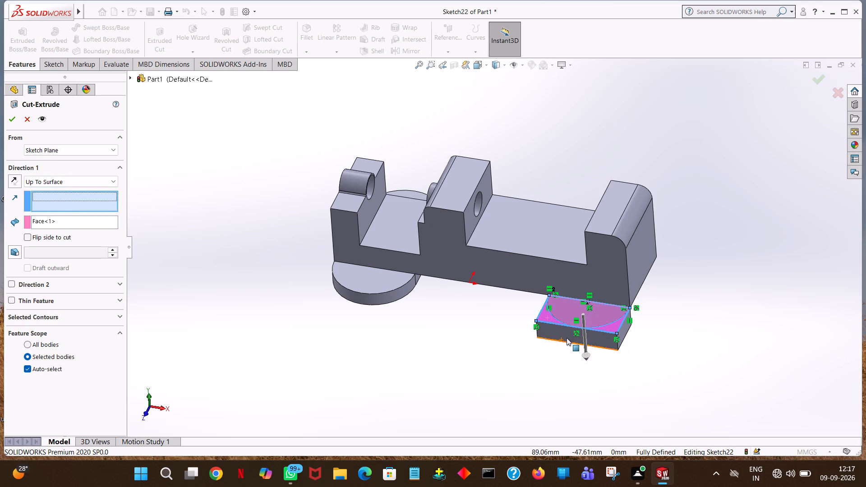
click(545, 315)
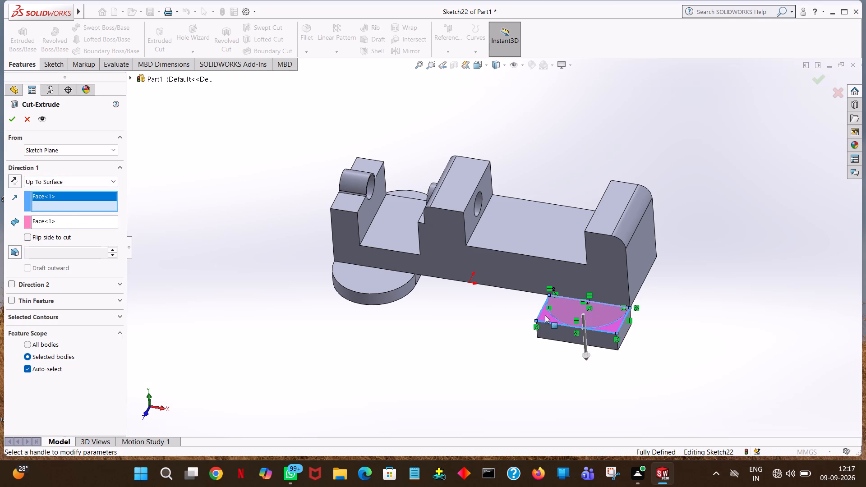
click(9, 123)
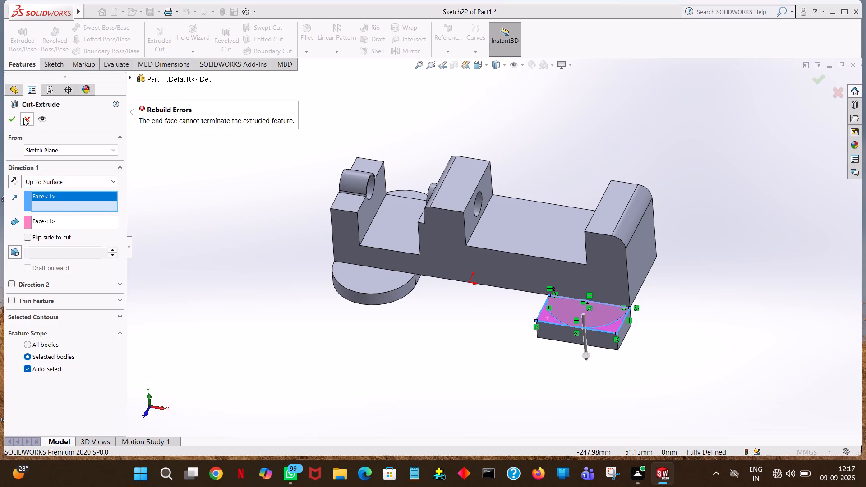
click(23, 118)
Exit the arc sketch on the block's top face and clear the selection.
click(478, 176)
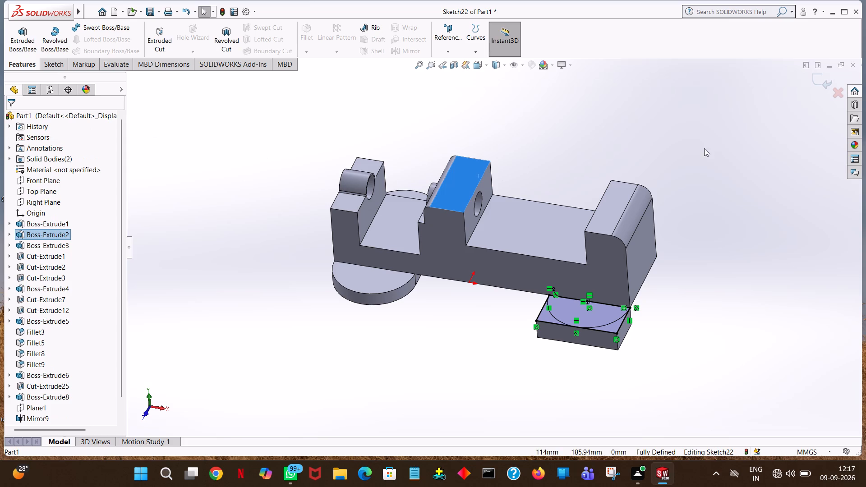
double_click(704, 148)
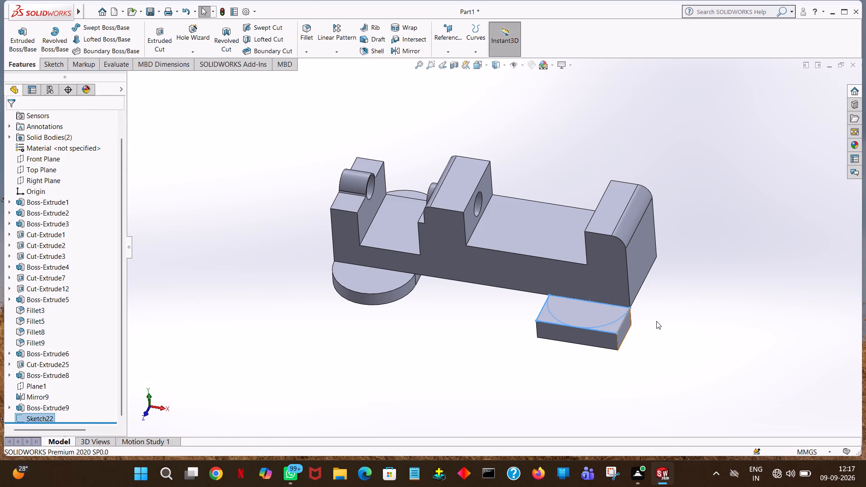
click(669, 311)
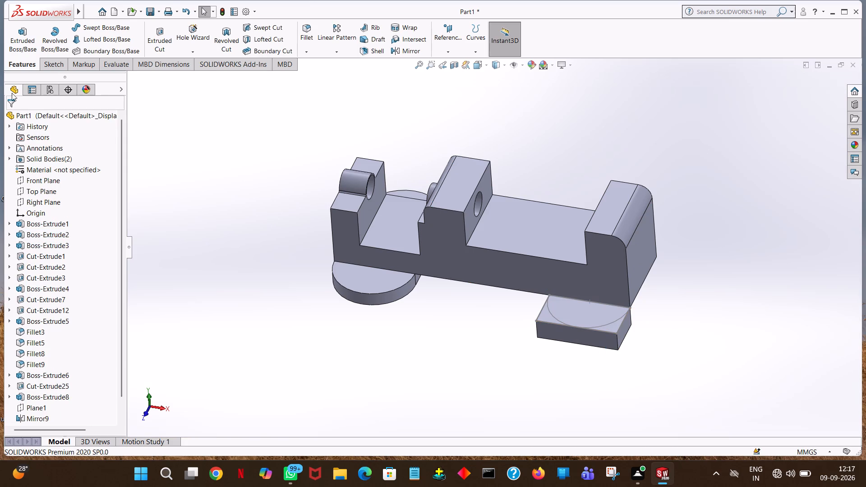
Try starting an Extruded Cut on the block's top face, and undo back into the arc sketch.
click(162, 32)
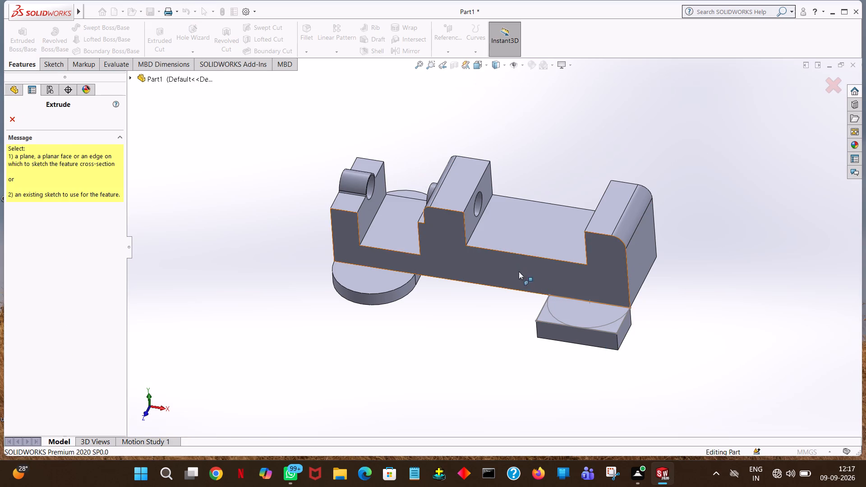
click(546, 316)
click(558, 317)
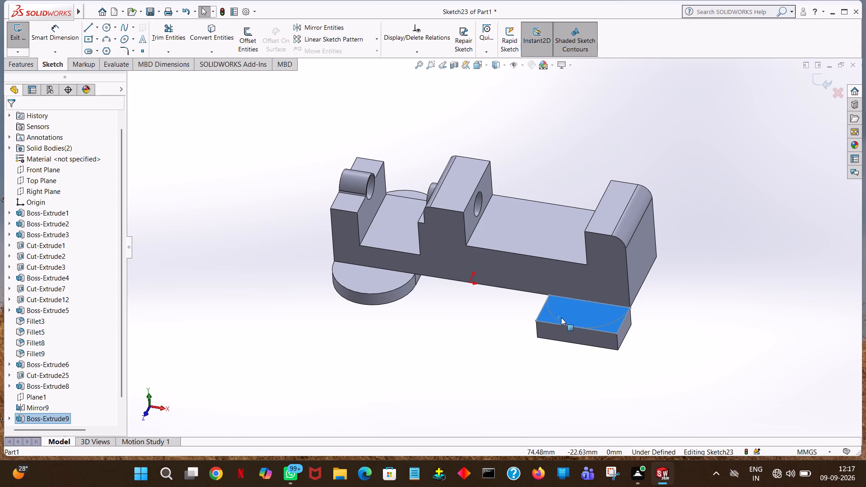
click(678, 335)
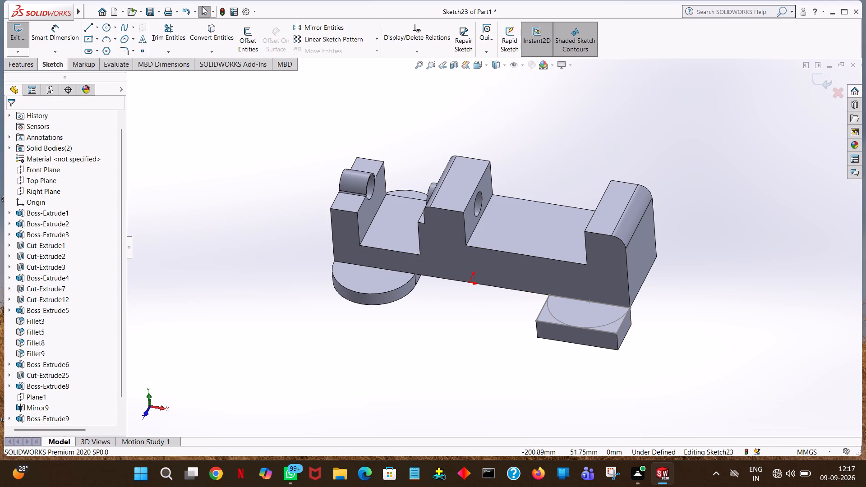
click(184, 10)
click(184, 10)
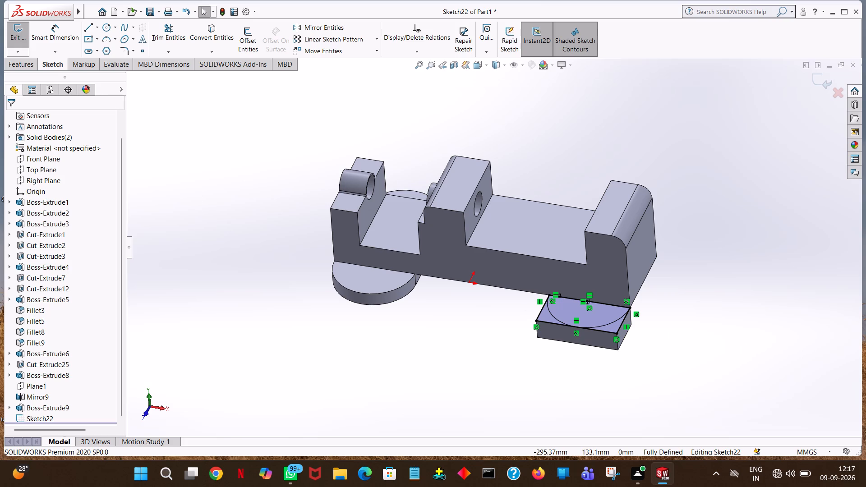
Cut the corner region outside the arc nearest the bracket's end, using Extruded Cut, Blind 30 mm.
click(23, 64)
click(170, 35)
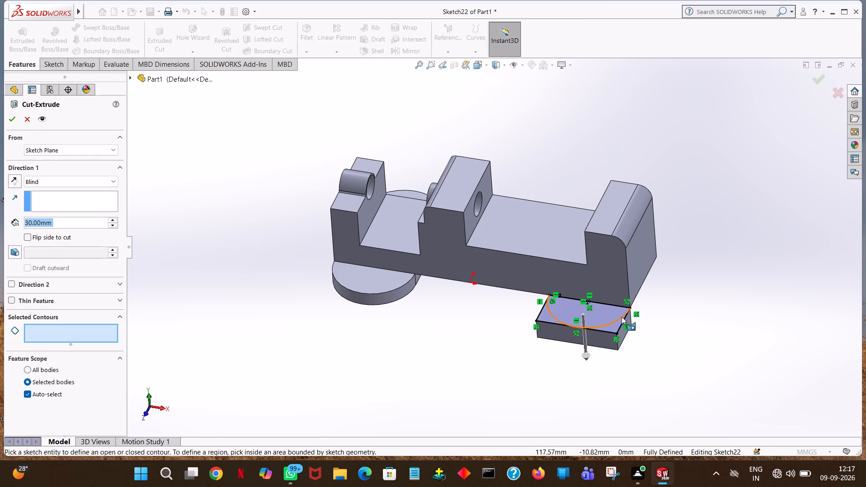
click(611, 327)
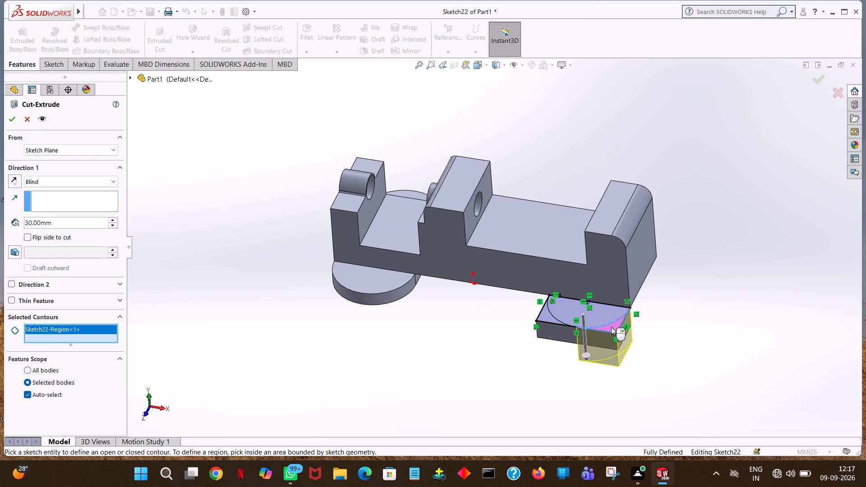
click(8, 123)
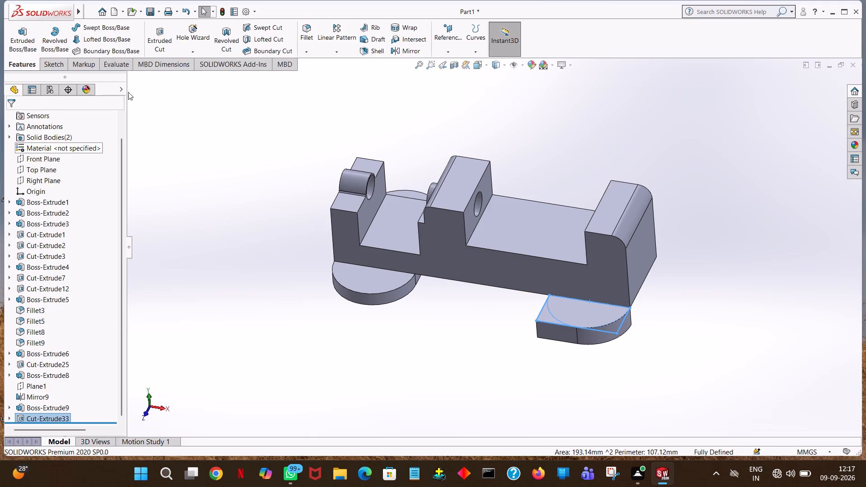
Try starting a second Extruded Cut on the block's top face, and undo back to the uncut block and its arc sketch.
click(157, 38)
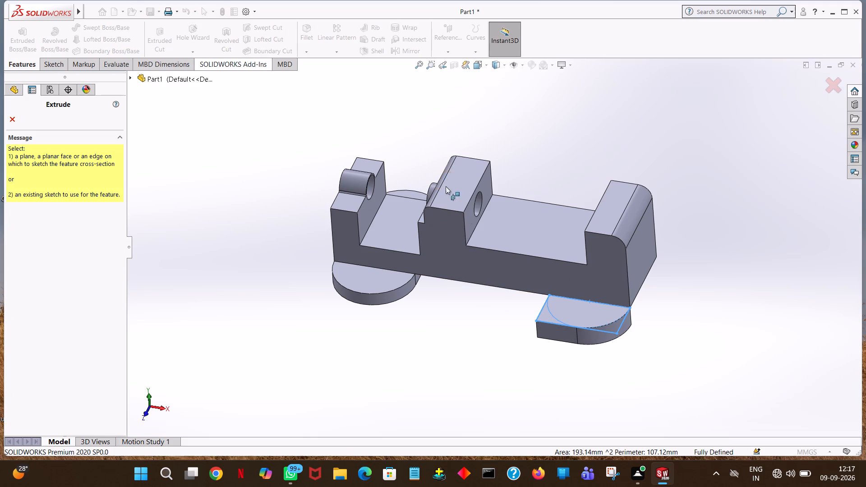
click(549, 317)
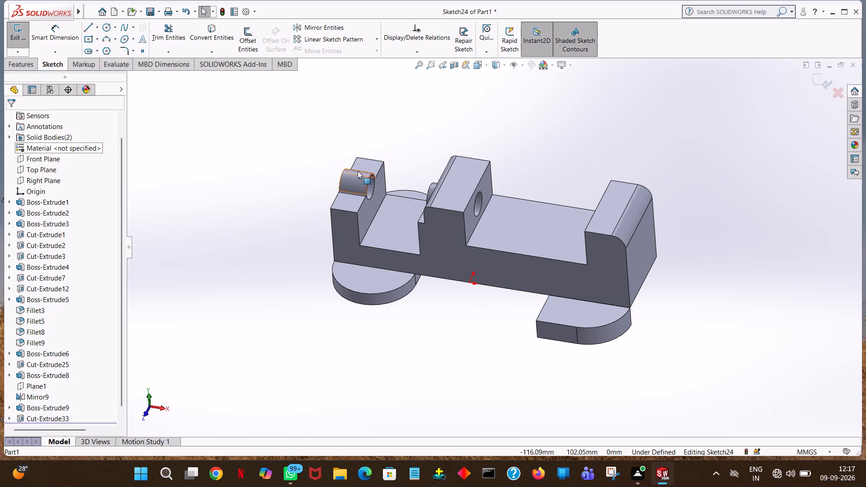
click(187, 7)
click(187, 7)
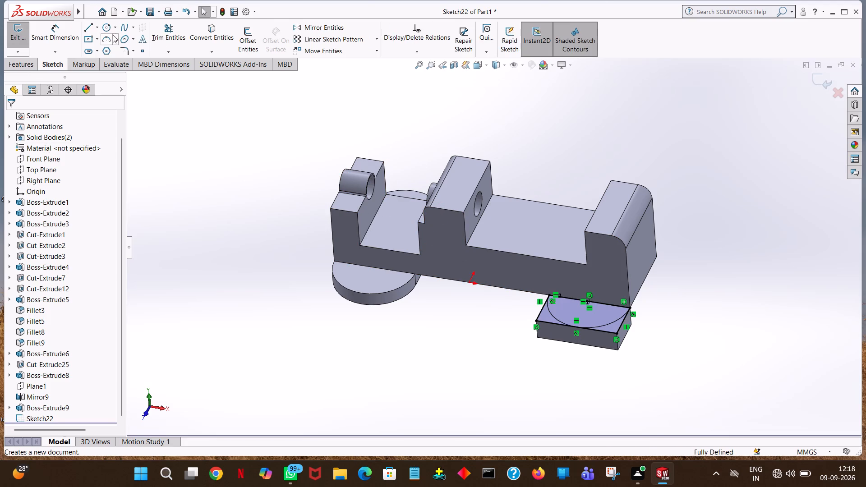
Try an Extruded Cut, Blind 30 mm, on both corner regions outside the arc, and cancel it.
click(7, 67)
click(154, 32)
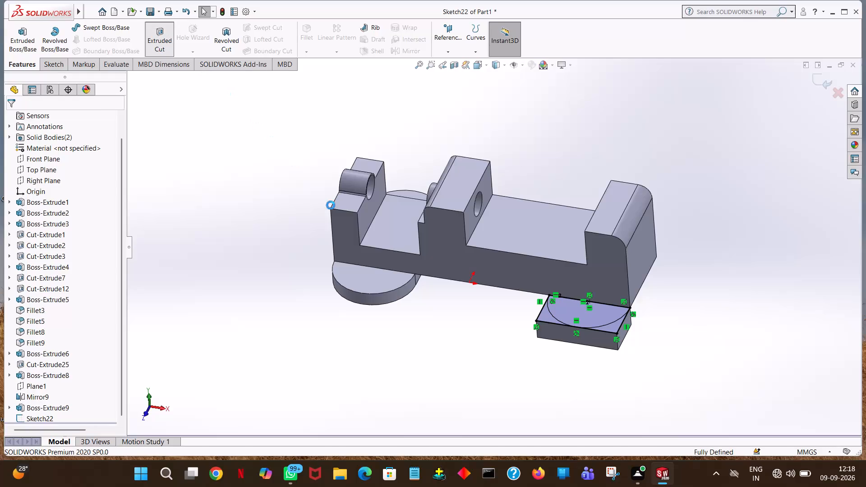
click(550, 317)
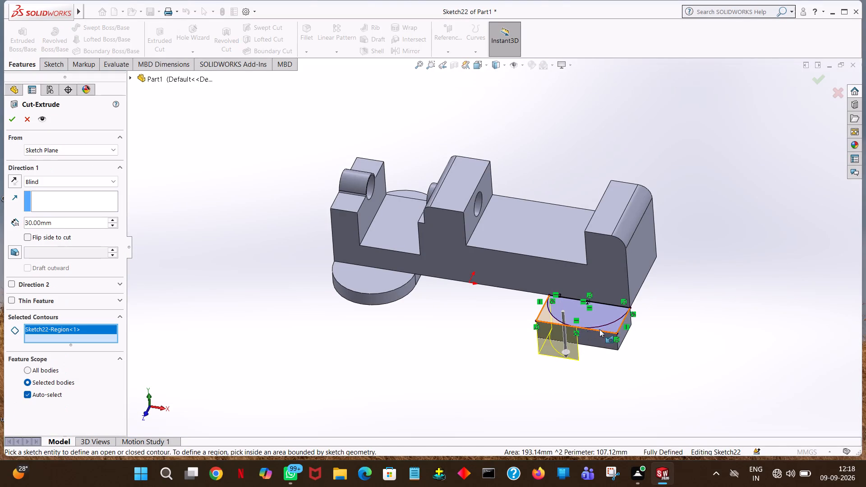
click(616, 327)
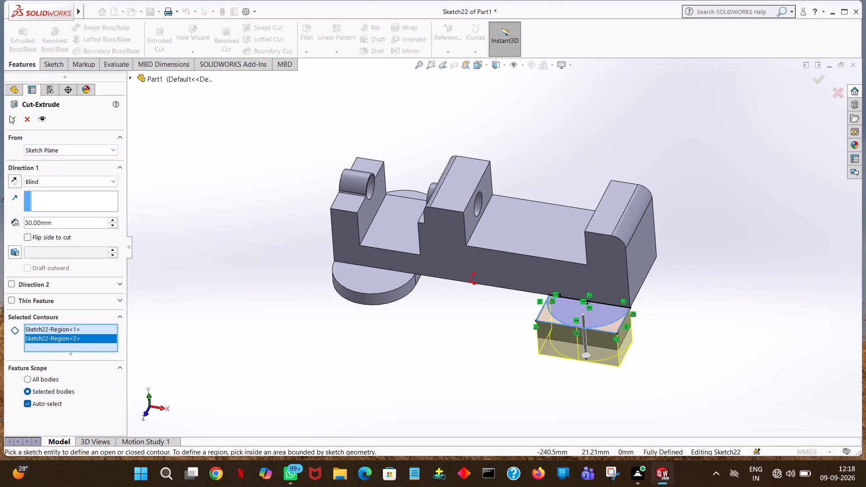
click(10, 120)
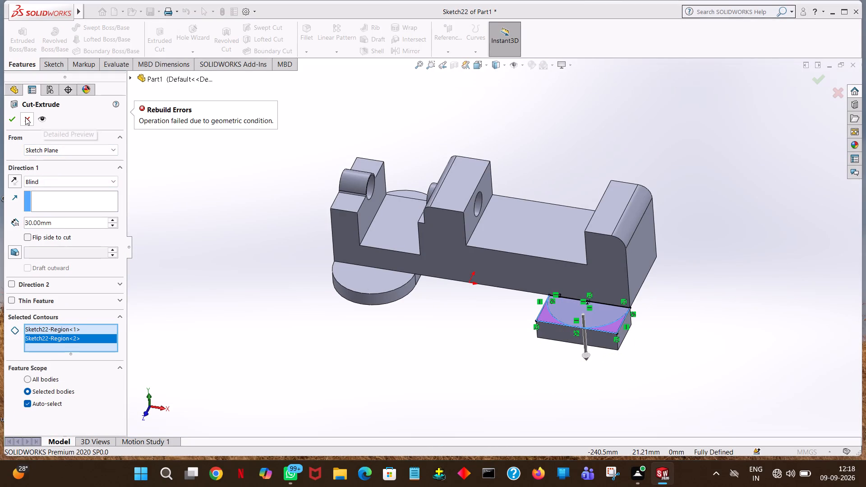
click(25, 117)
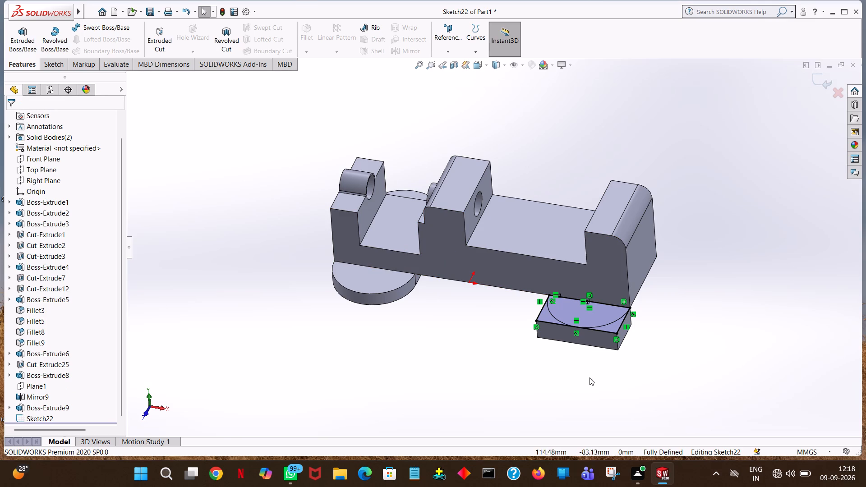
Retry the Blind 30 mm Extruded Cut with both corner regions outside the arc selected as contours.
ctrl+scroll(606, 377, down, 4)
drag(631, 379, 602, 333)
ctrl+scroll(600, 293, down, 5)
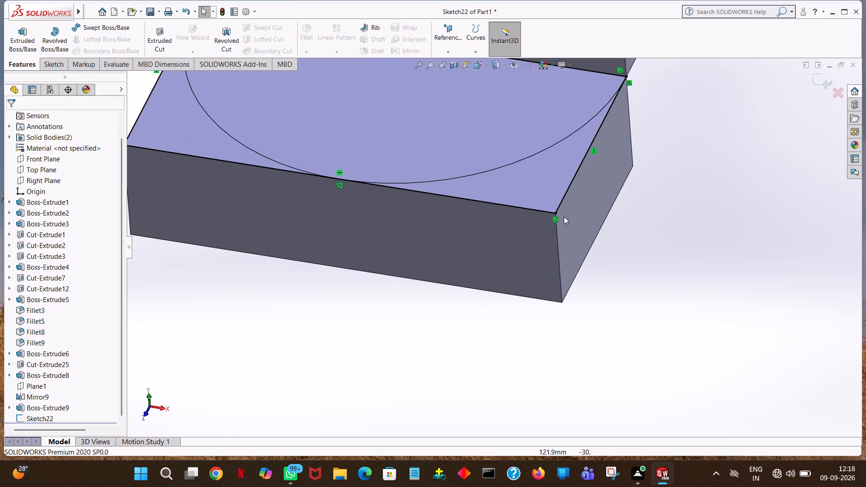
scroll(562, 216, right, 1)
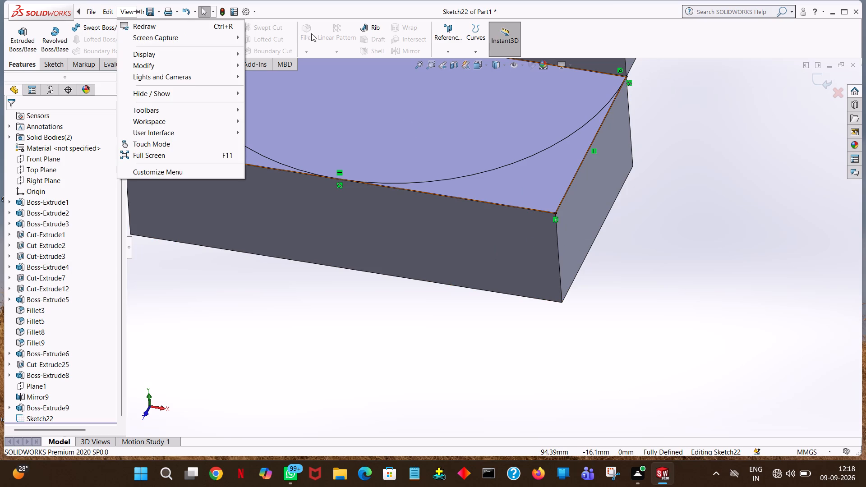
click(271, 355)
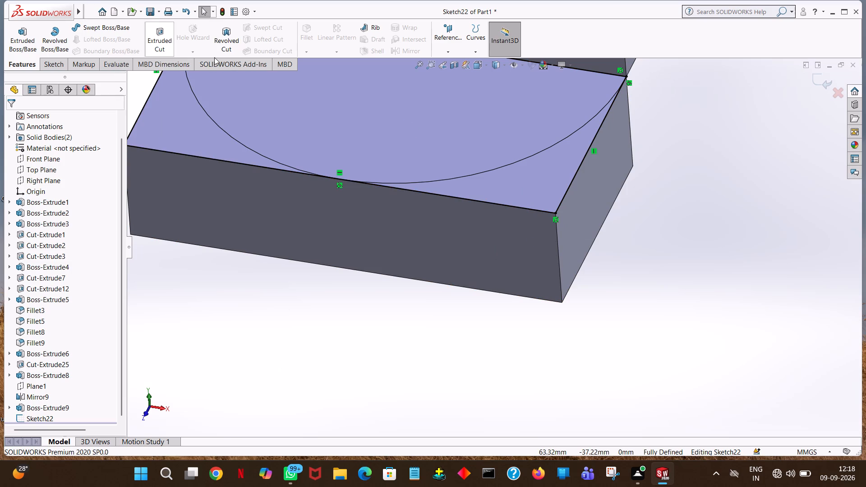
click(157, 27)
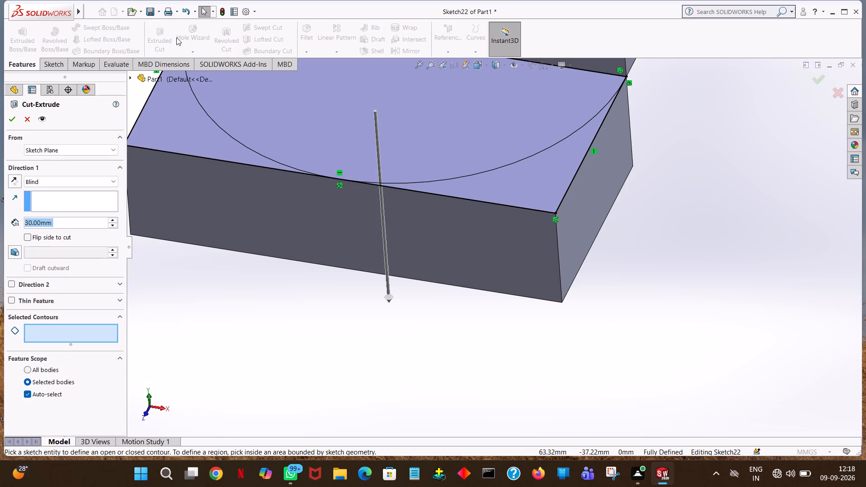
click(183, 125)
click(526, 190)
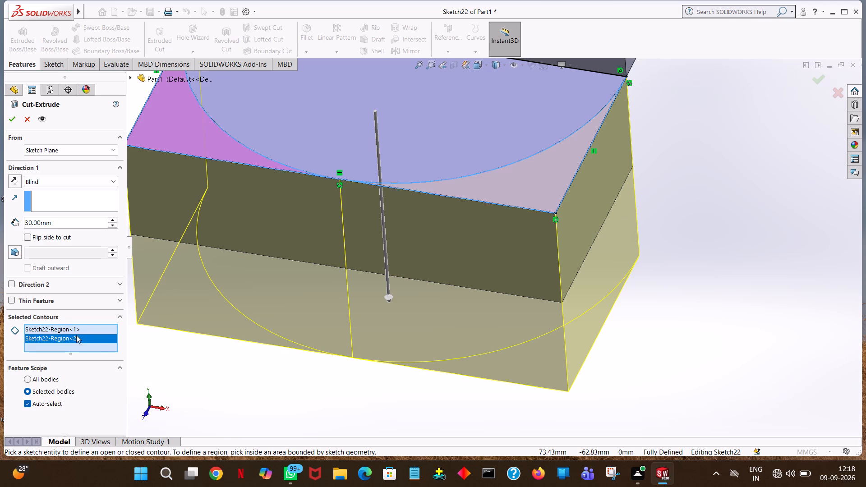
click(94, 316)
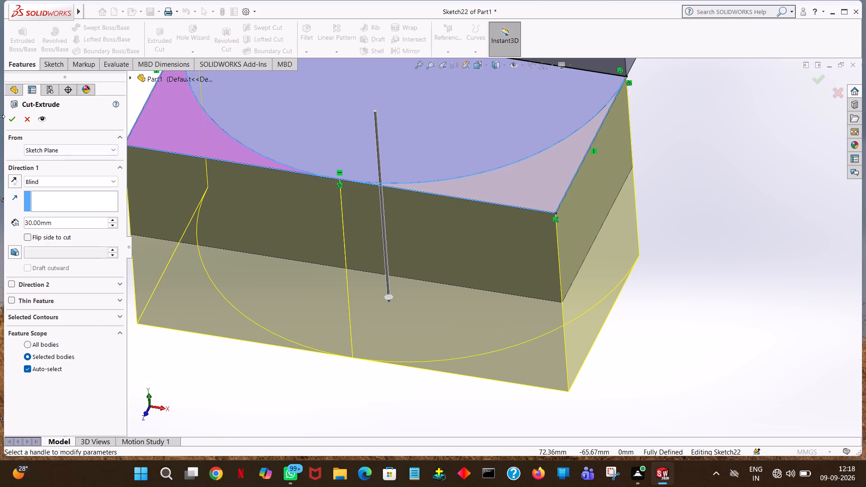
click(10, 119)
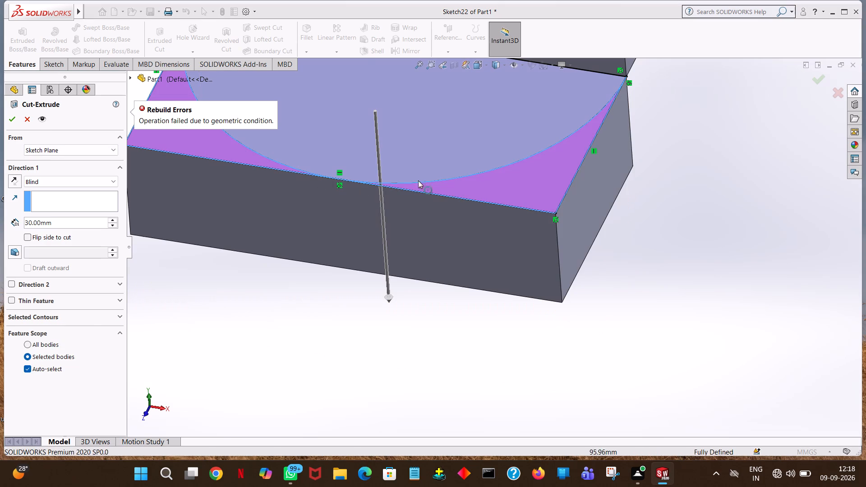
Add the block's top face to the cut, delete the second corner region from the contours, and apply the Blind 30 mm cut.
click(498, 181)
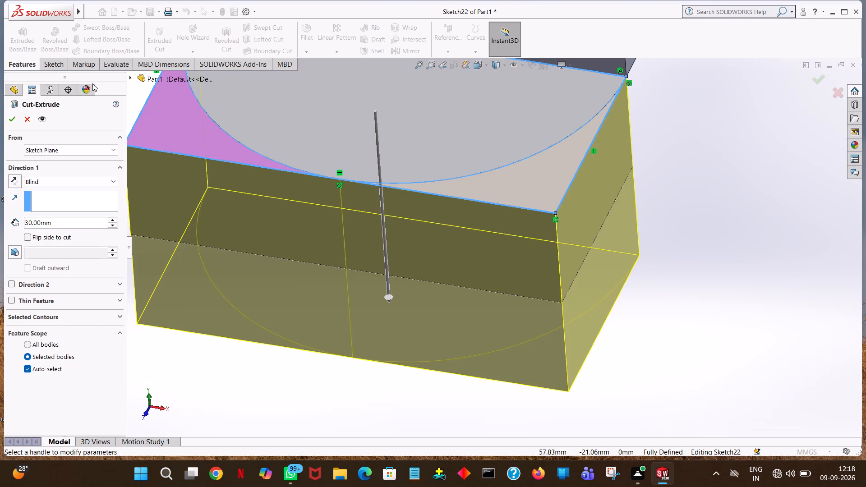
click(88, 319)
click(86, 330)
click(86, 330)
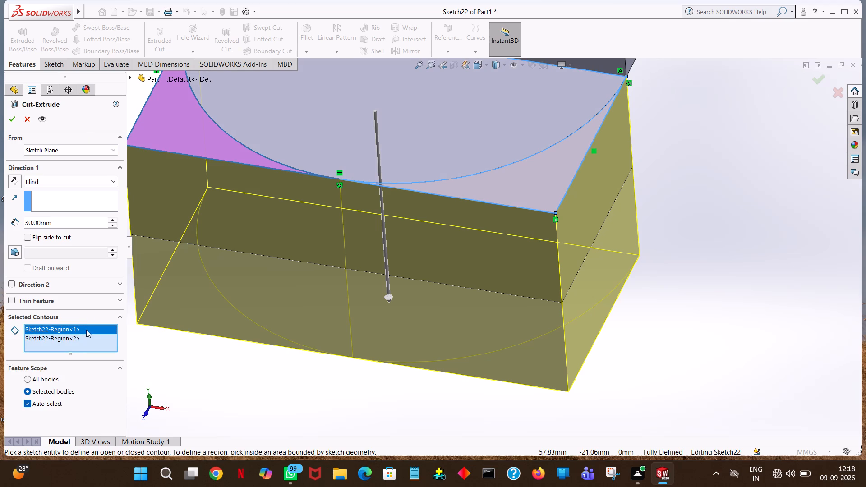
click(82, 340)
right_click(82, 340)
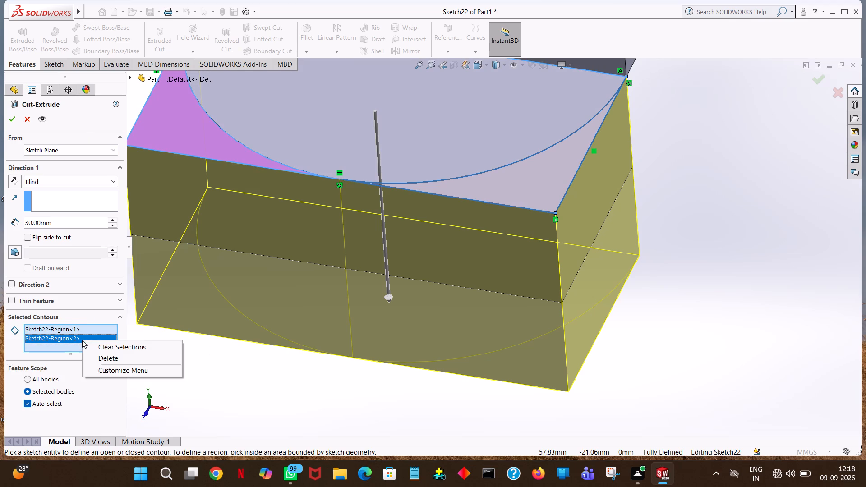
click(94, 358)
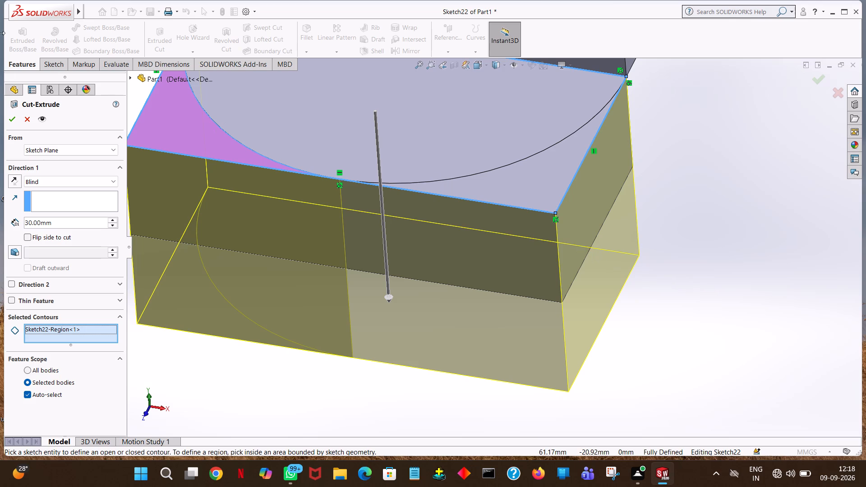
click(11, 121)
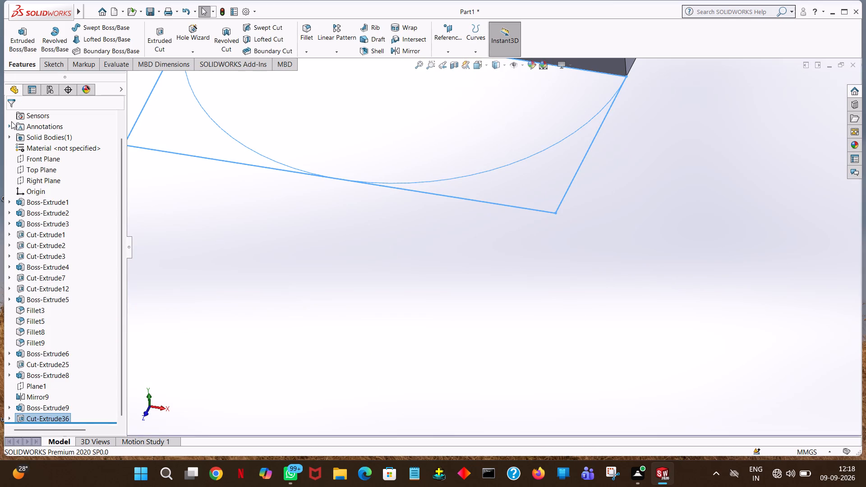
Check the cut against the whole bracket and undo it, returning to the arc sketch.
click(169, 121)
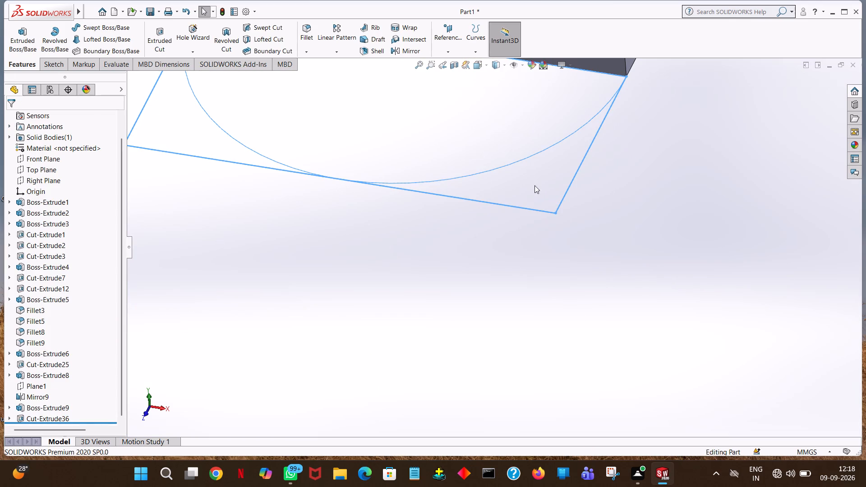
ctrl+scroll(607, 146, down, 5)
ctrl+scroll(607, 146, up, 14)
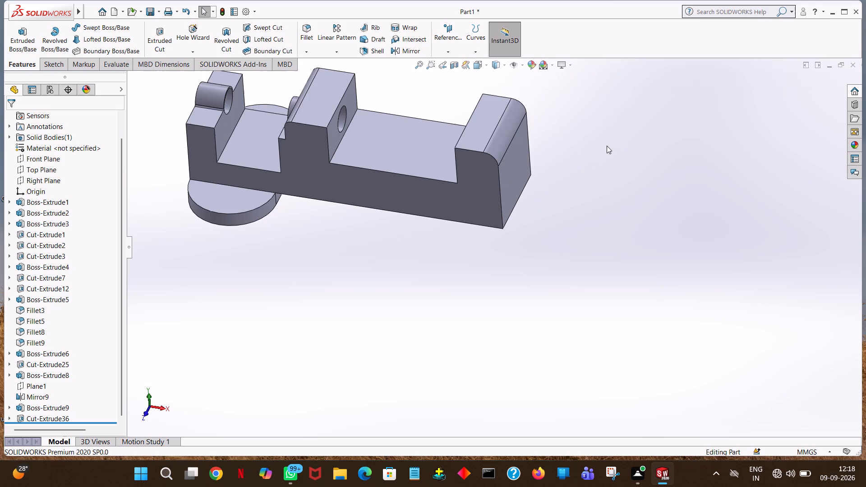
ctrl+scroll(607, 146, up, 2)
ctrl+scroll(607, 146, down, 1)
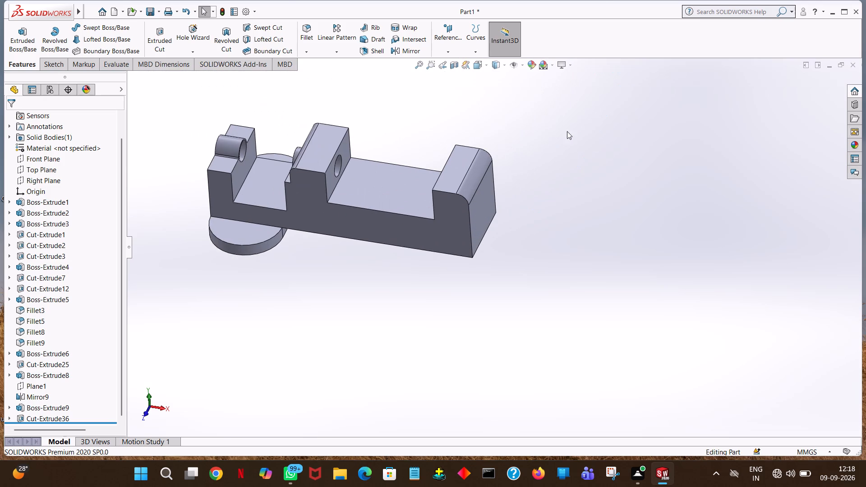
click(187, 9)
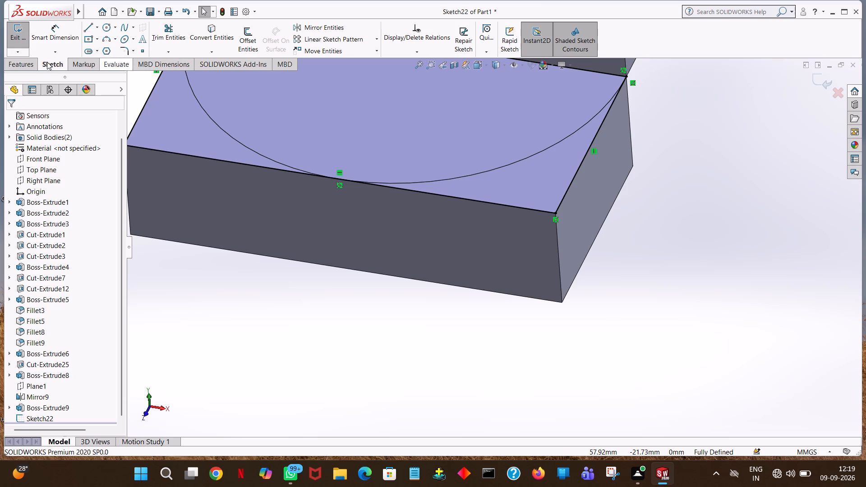
Cut only the block's corner region nearer the bracket's middle, outside the arc, using Extruded Cut, Blind 30 mm.
click(22, 62)
click(157, 37)
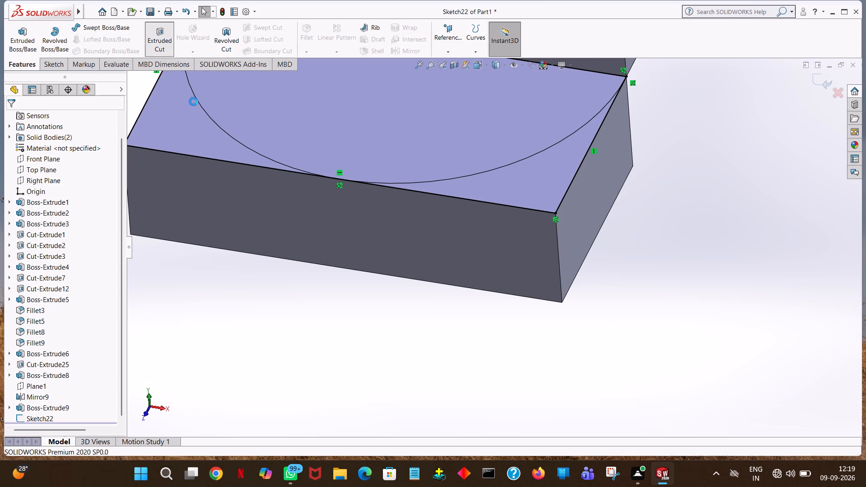
click(193, 122)
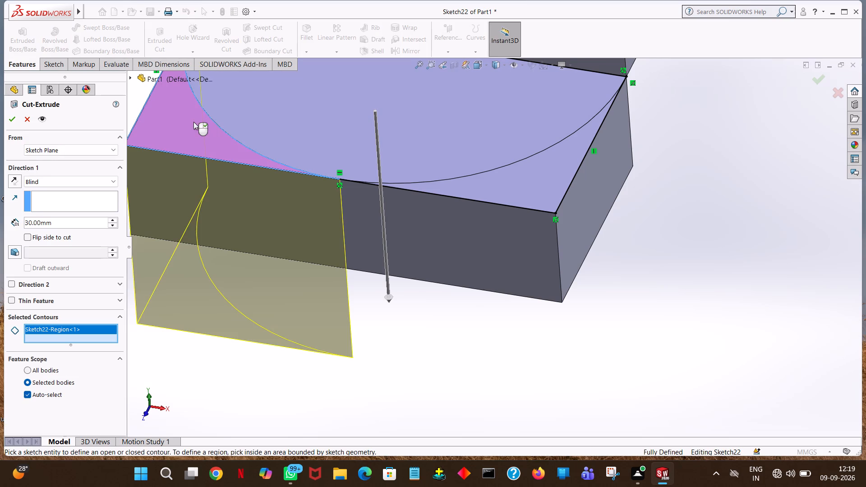
click(6, 117)
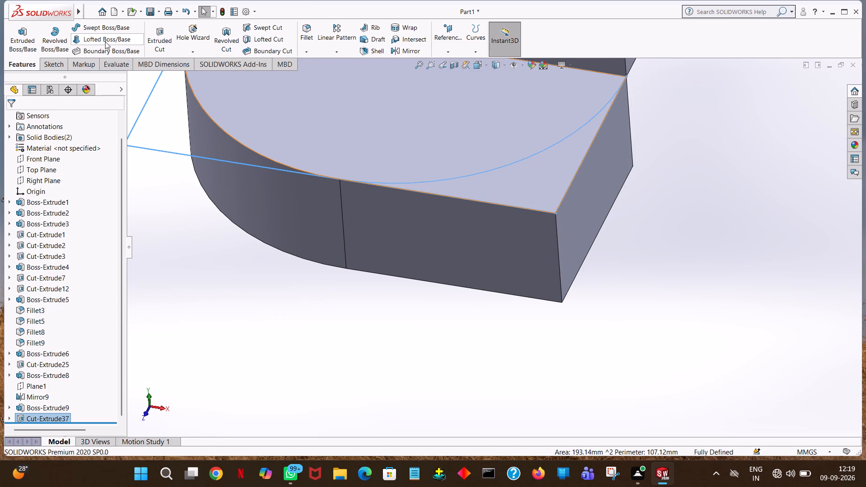
Start an Extruded Cut sketch on the block's top face and draw a 30 mm radius circle centred on the bracket-side edge's midpoint.
click(162, 38)
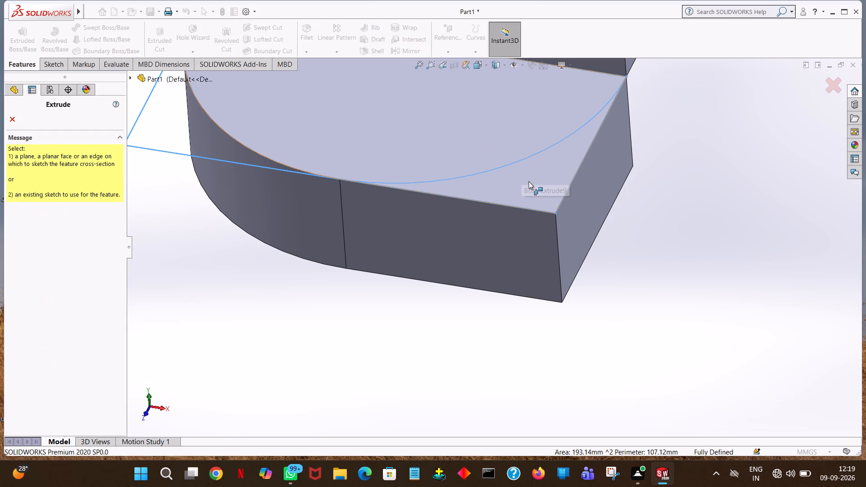
click(15, 115)
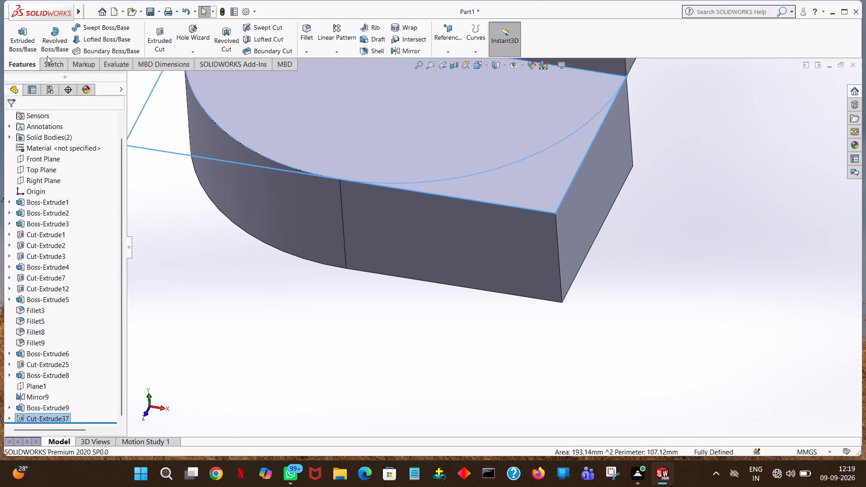
click(154, 40)
click(504, 170)
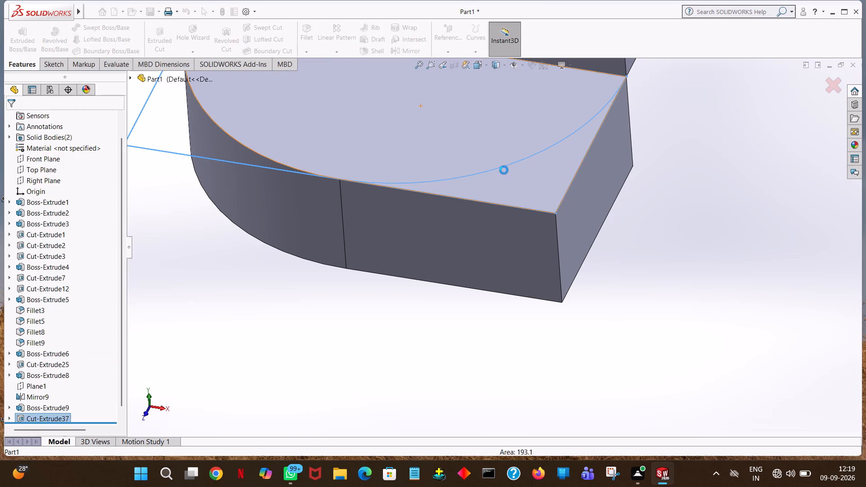
click(503, 170)
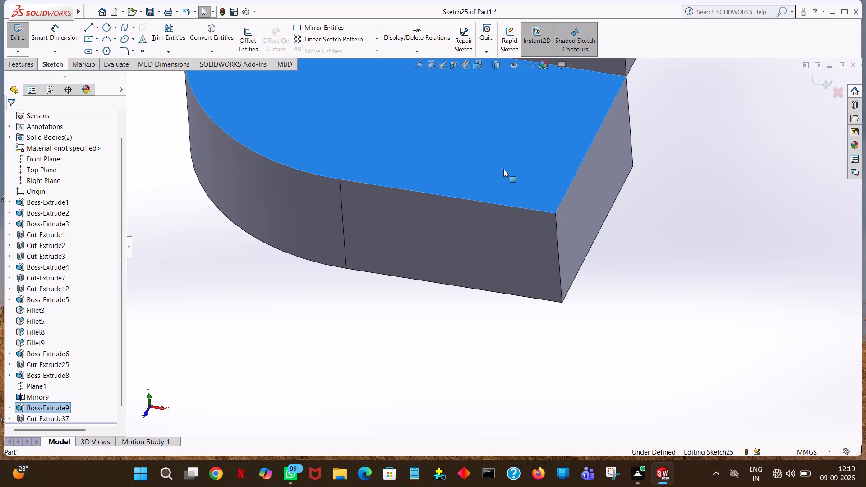
ctrl+scroll(503, 169, down, 4)
scroll(503, 169, left, 1)
ctrl+scroll(503, 169, up, 6)
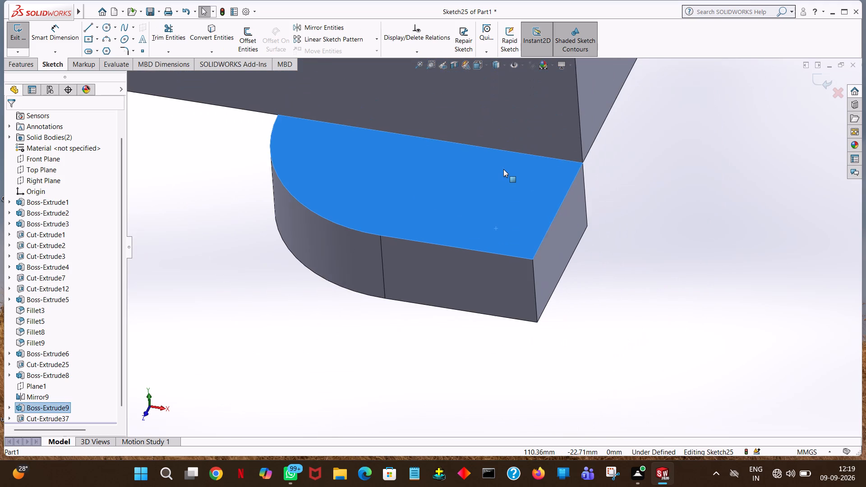
ctrl+scroll(503, 169, up, 3)
click(602, 205)
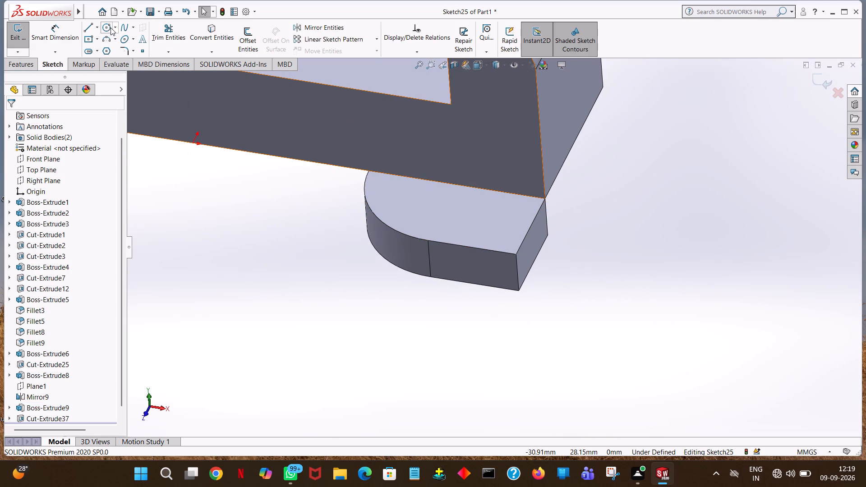
click(92, 26)
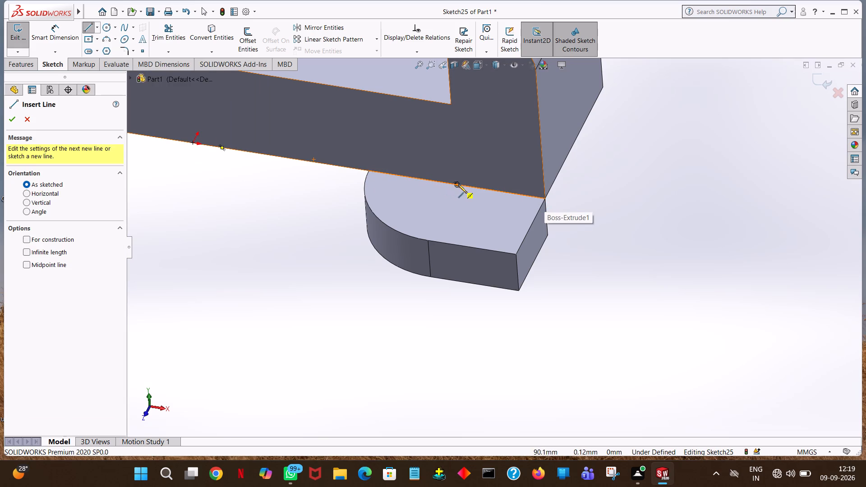
click(103, 28)
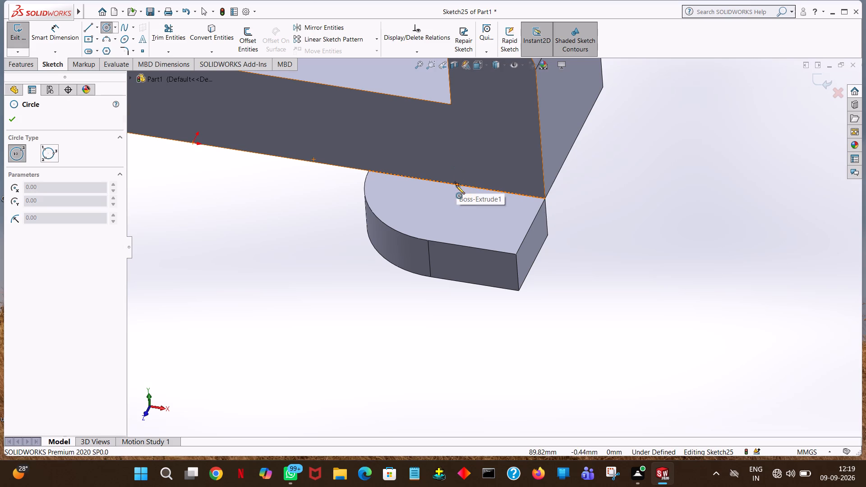
click(457, 183)
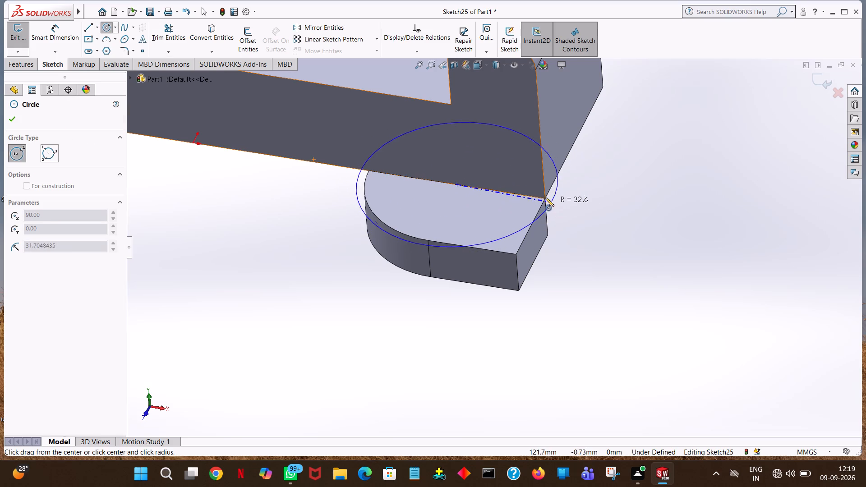
click(543, 197)
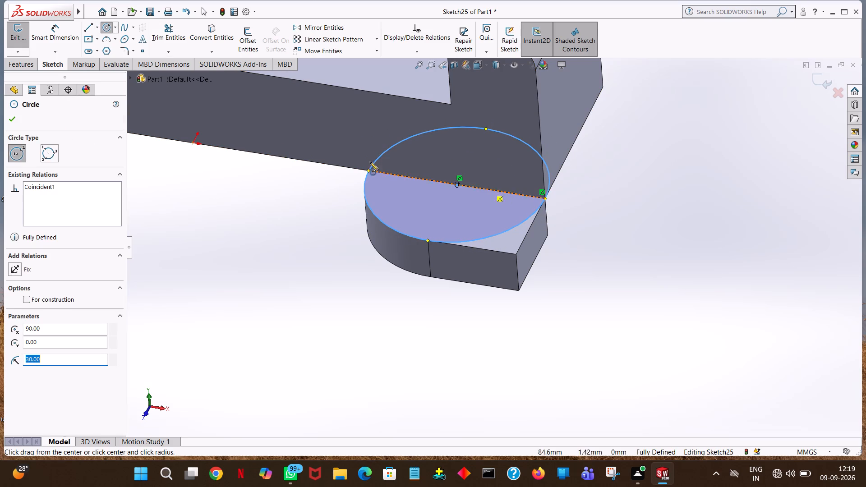
click(16, 118)
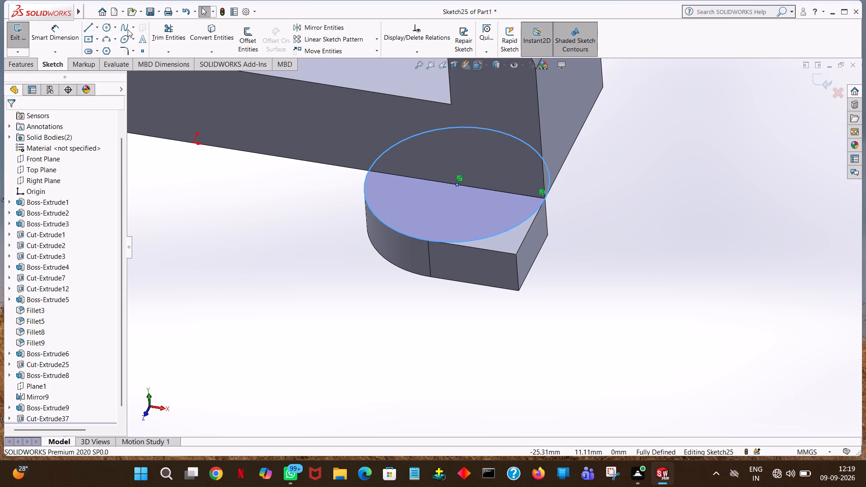
Sketch lines along the block's bracket-side edge, outer end and 30 mm front edge to the tangent point, then trim the circle's half beyond the block.
click(88, 23)
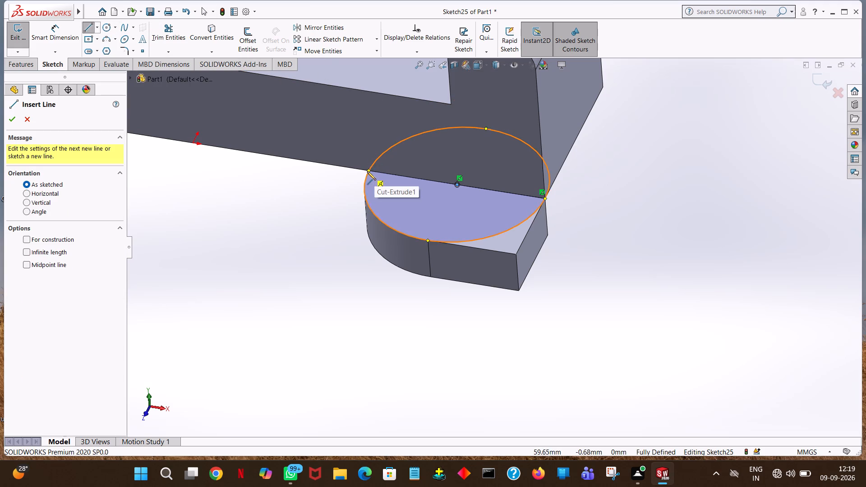
click(368, 171)
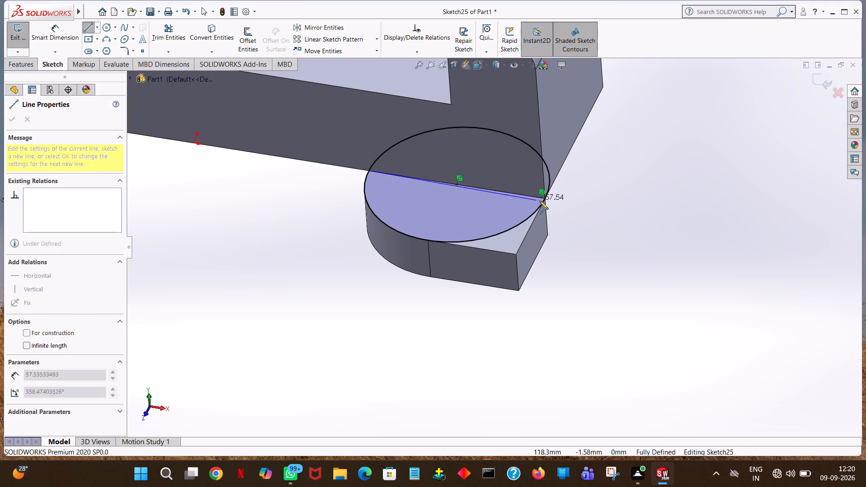
click(544, 199)
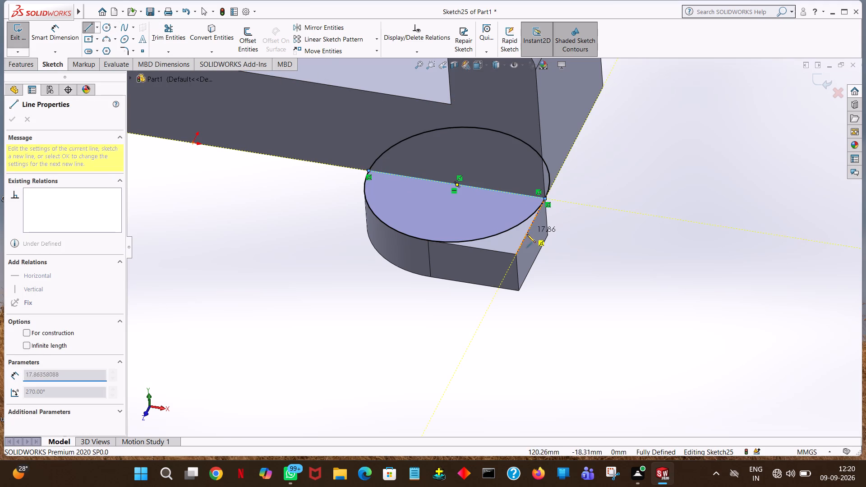
click(517, 254)
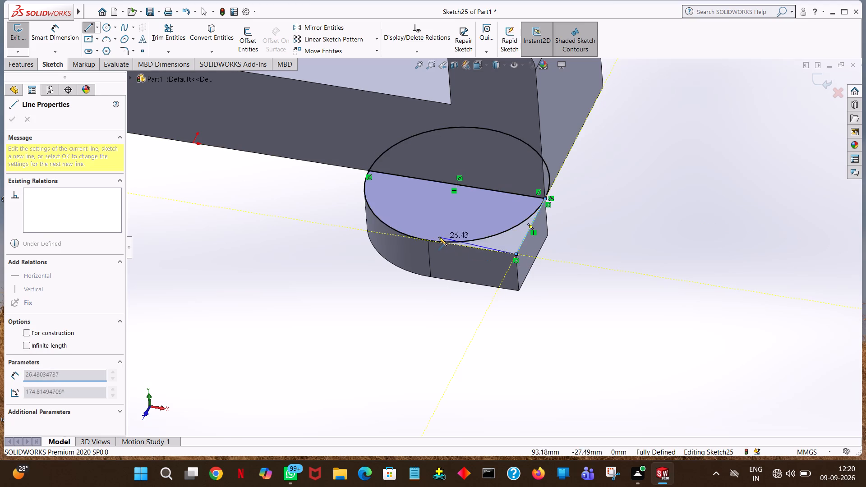
click(427, 241)
right_click(427, 241)
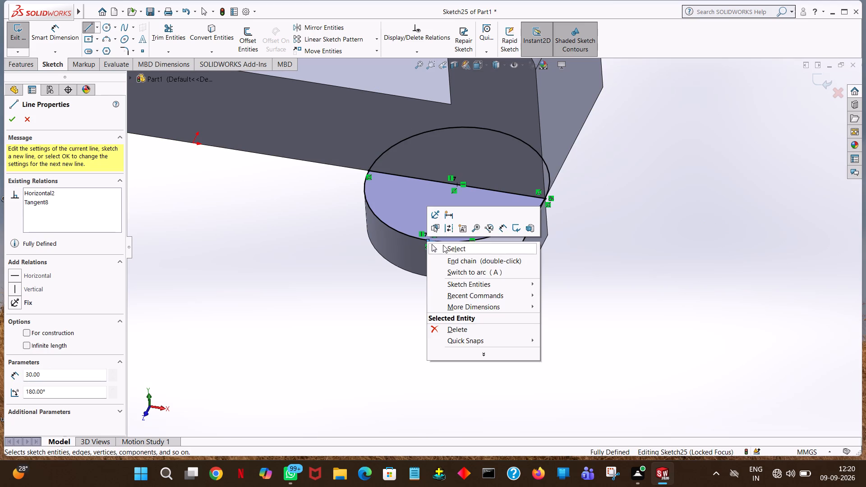
click(445, 246)
click(166, 33)
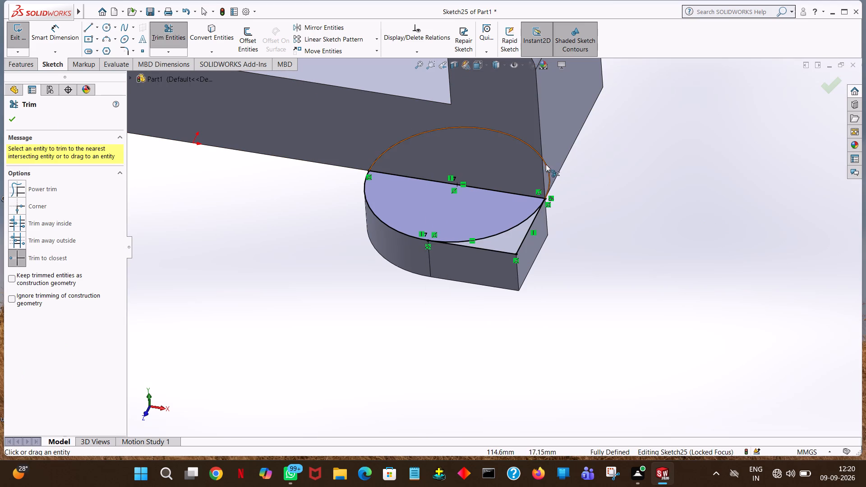
click(540, 158)
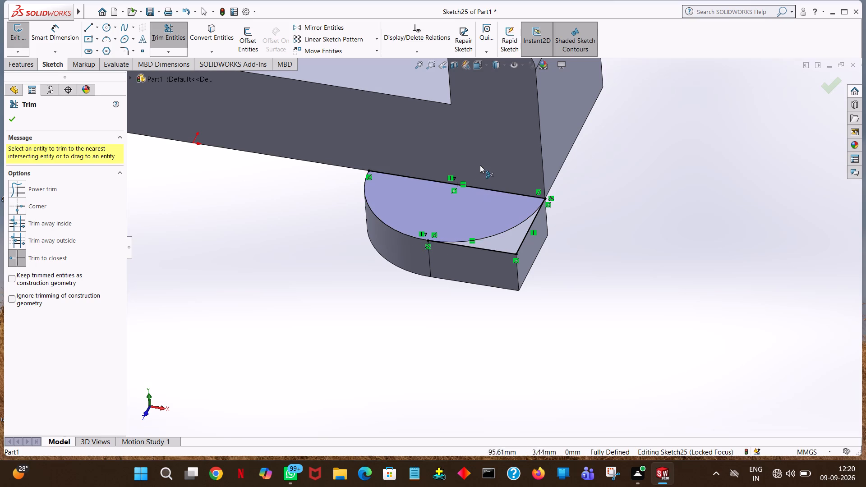
Draw a 30 mm line from the tangent point to the circle's centre and trim the bracket-side line's half over the already rounded portion.
click(89, 29)
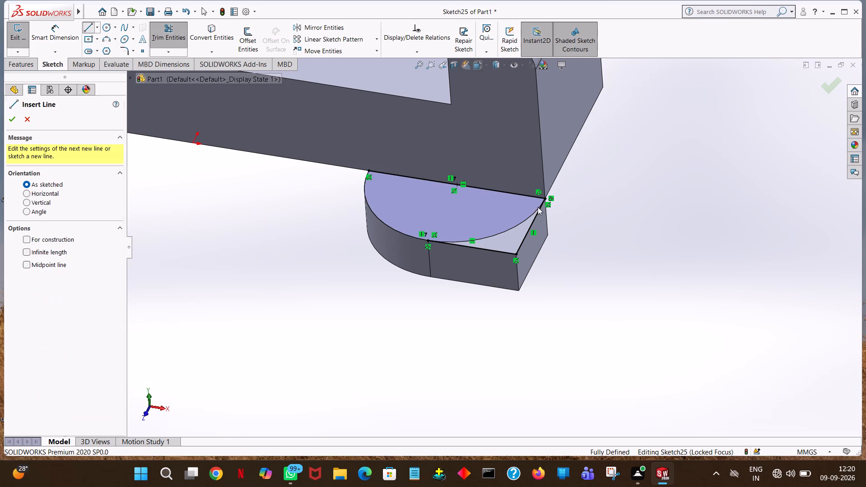
click(428, 240)
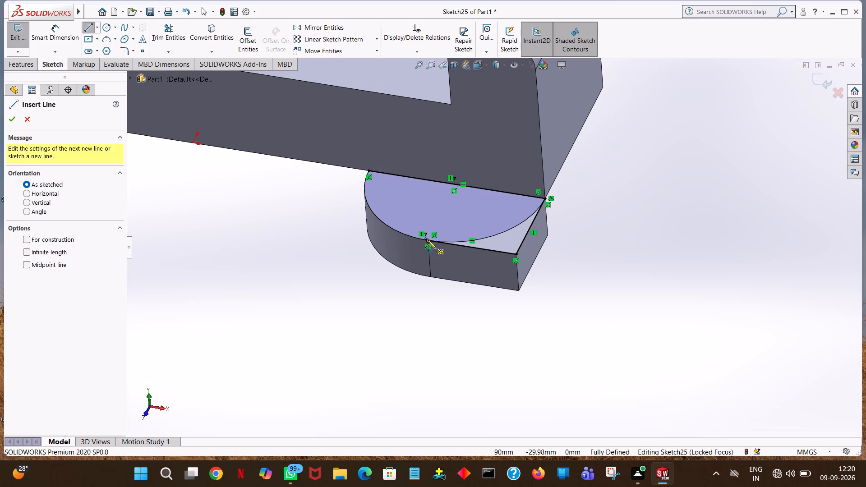
click(457, 184)
right_click(457, 184)
click(500, 194)
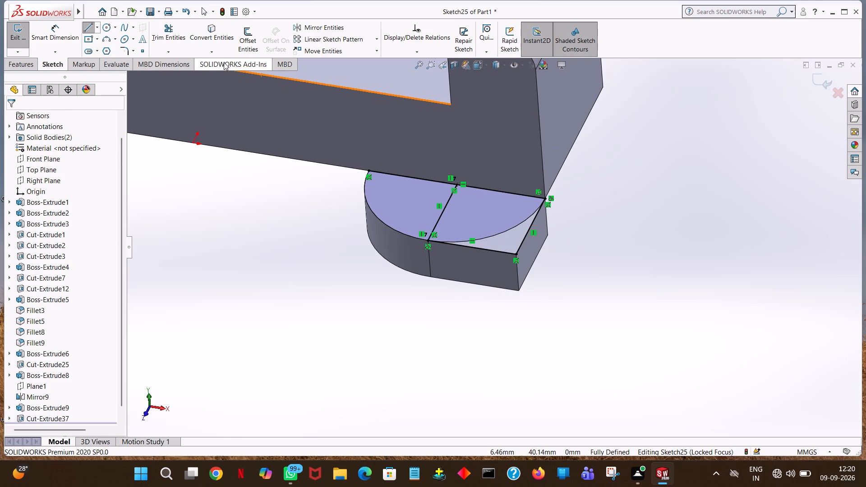
click(183, 41)
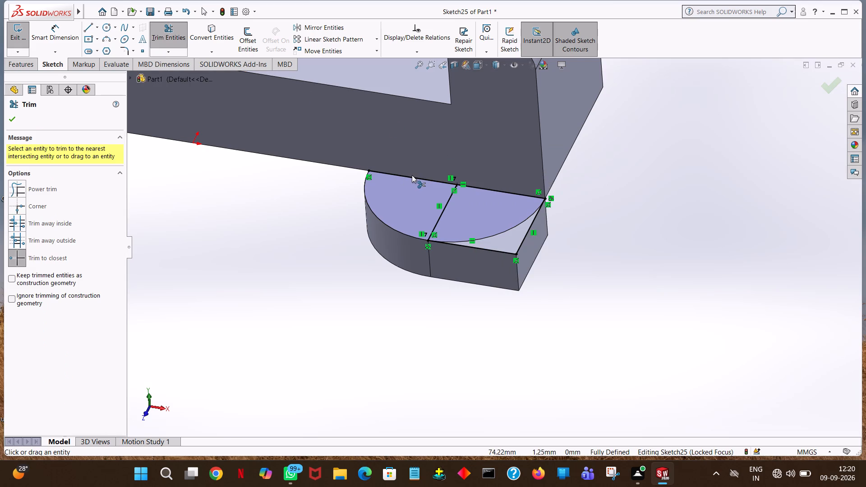
click(415, 179)
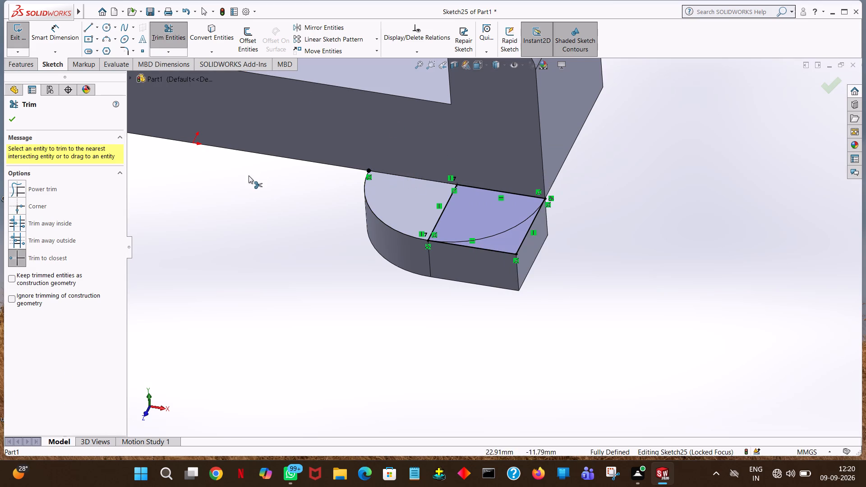
click(249, 175)
click(18, 125)
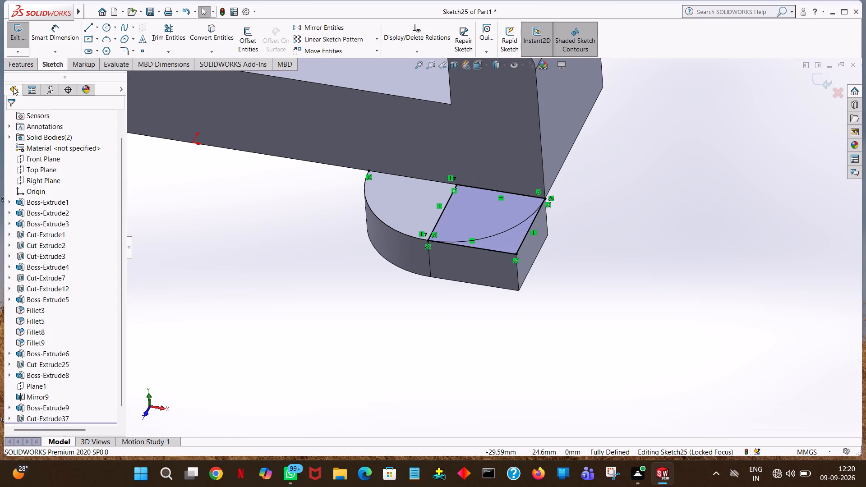
Cut the block's remaining corner region outside the arc using Extruded Cut, Blind 30 mm.
click(16, 64)
click(156, 33)
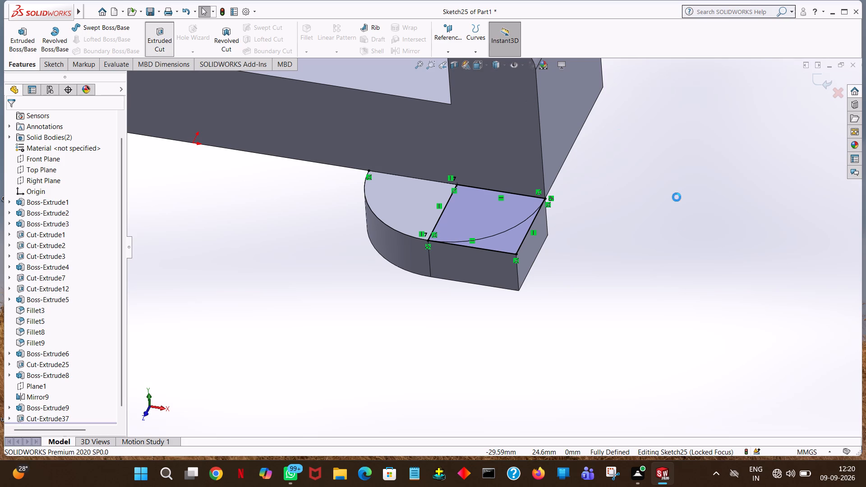
click(509, 241)
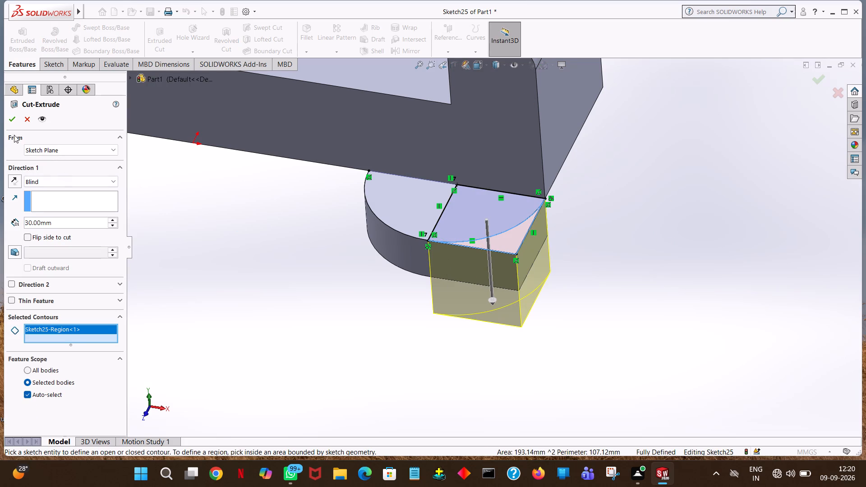
click(16, 120)
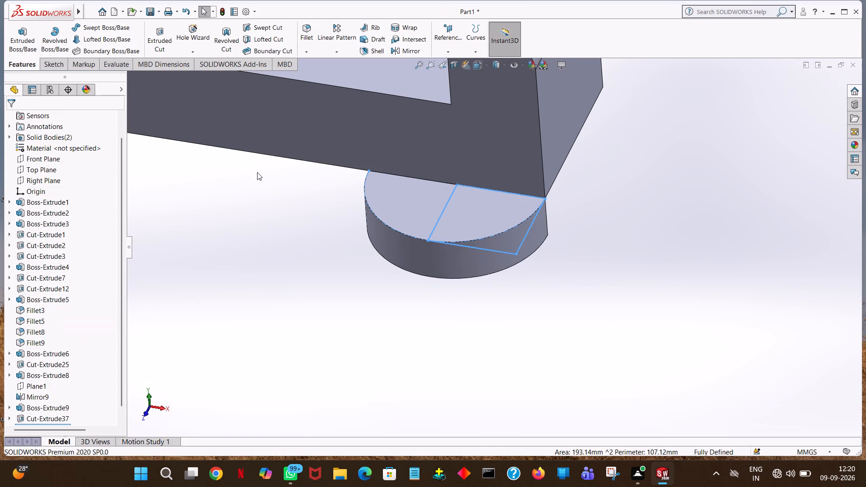
click(258, 172)
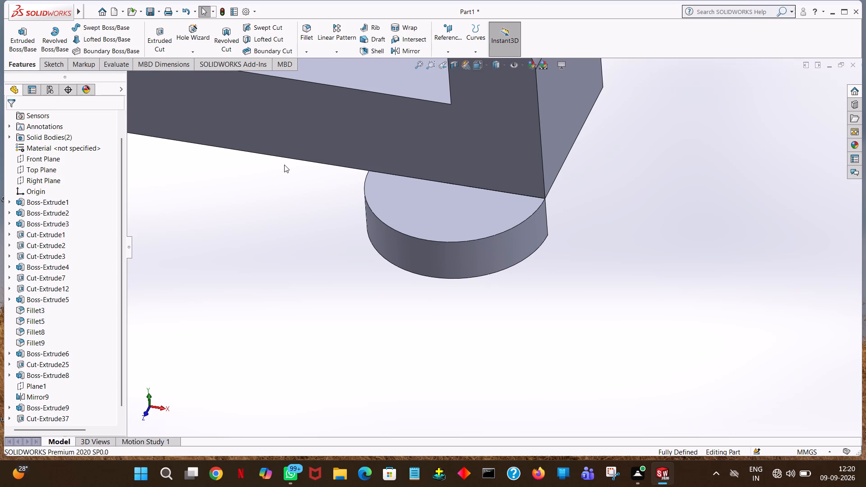
triple_click(613, 87)
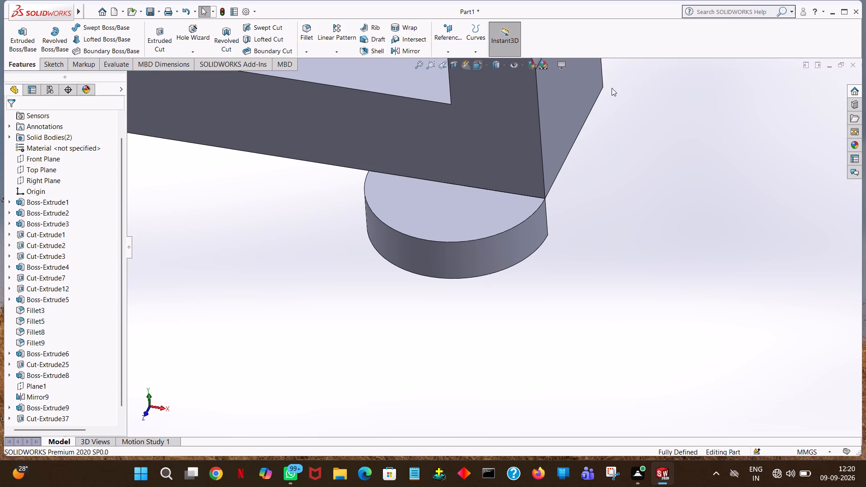
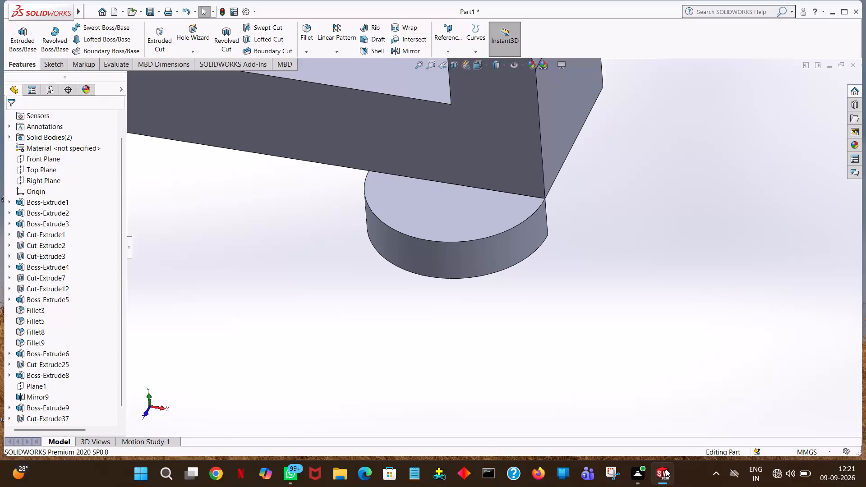
Start an Extruded Boss sketch on the new lug's flat bracket-side face and trace its 60 by 15 mm outline with four lines.
middle_drag(630, 368, 568, 364)
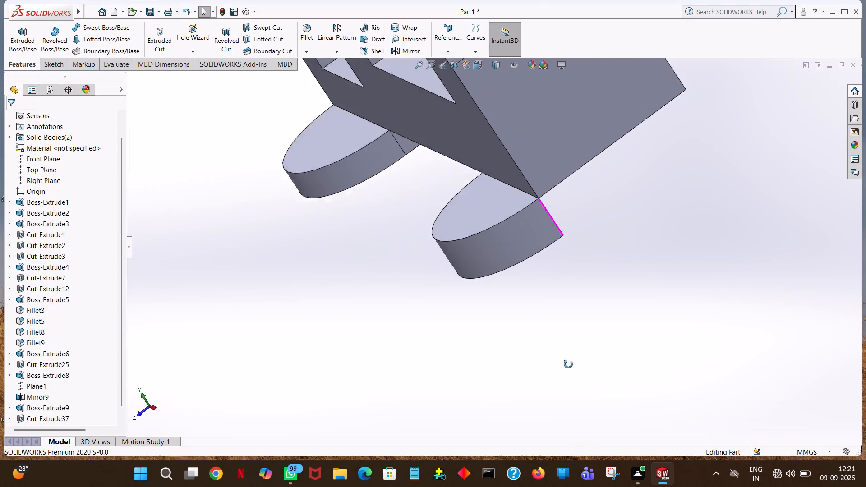
middle_drag(568, 364, 524, 391)
click(663, 314)
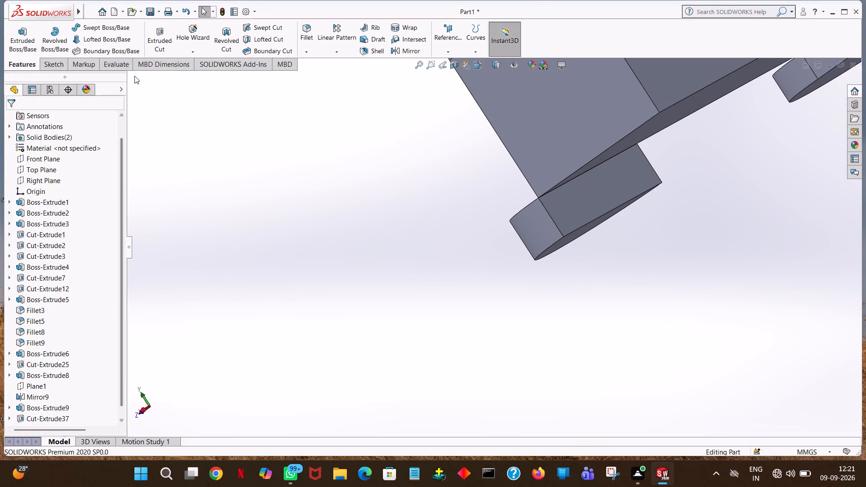
click(14, 29)
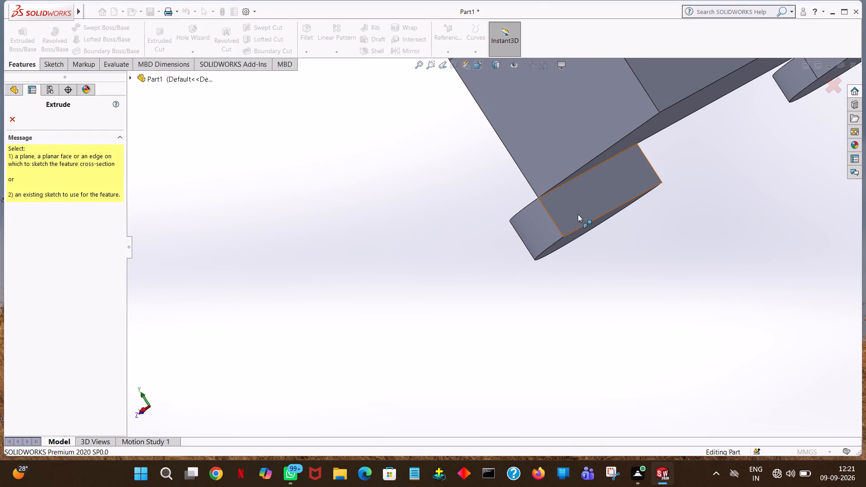
click(578, 207)
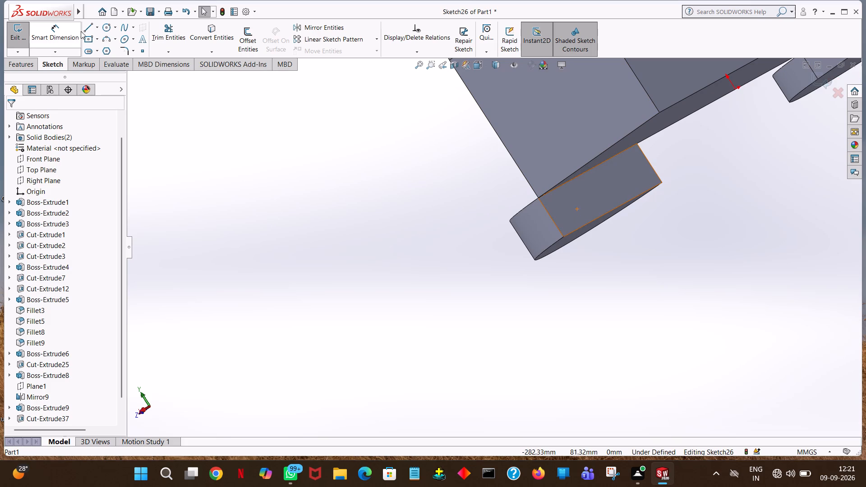
click(85, 25)
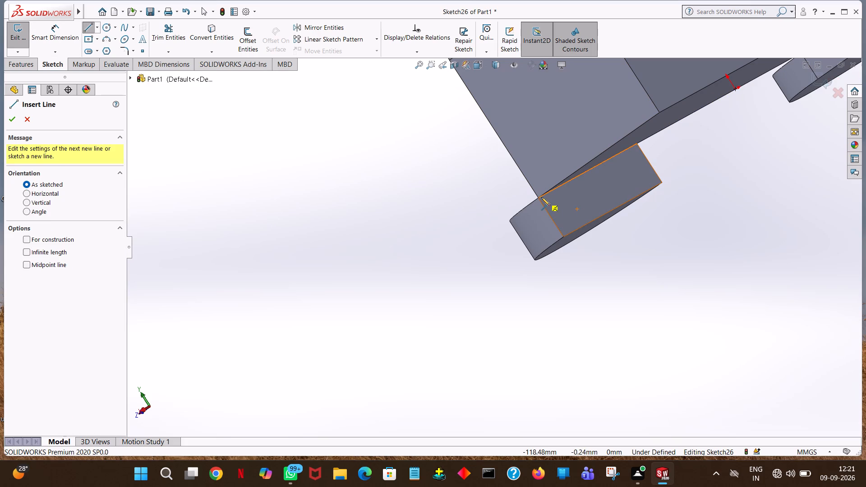
click(539, 198)
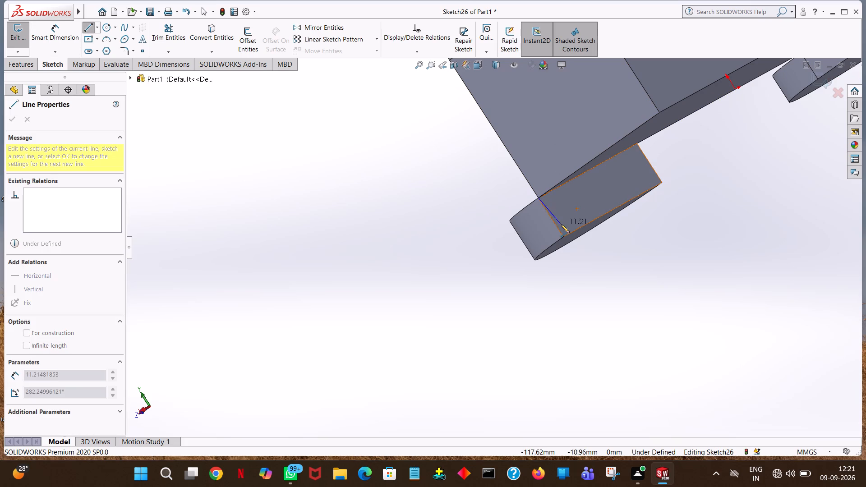
click(564, 238)
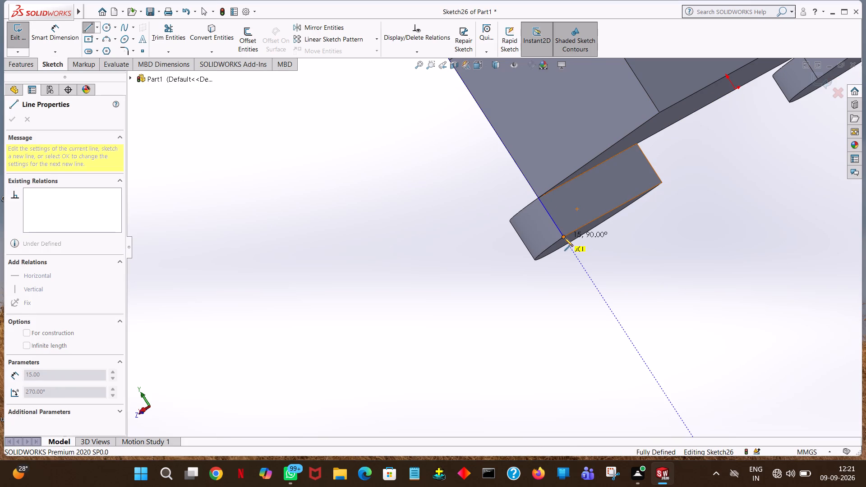
click(662, 182)
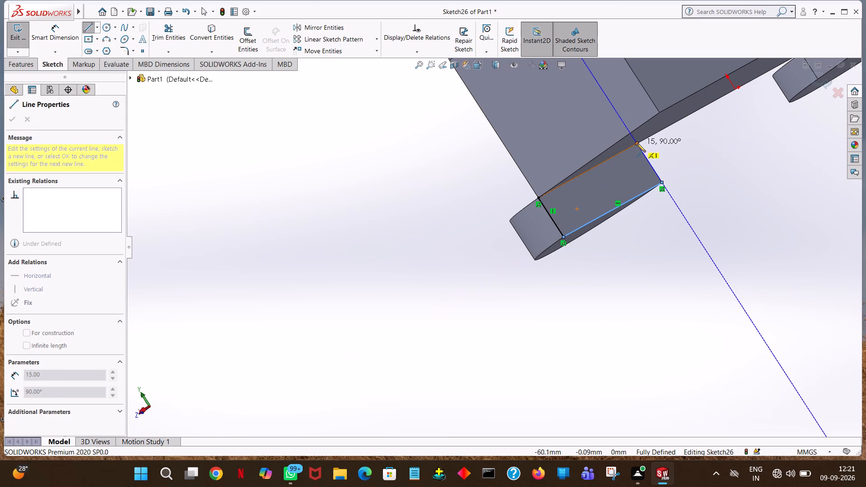
click(637, 143)
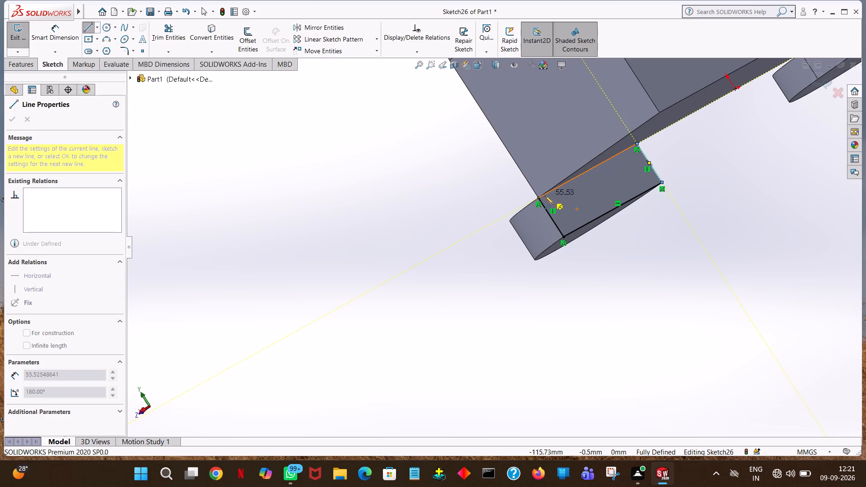
click(538, 198)
right_click(538, 198)
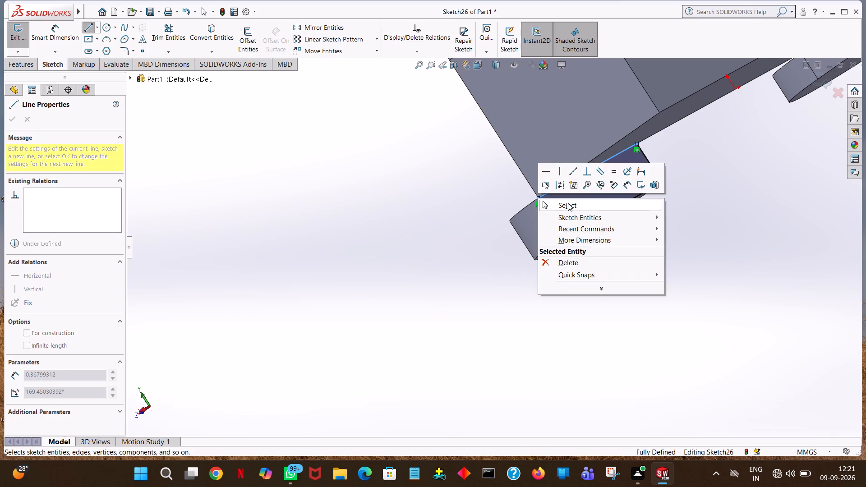
click(568, 203)
Extrude the traced rectangle Blind 15 mm beneath the bracket with Merge result on, joining the lug to the bracket.
click(27, 60)
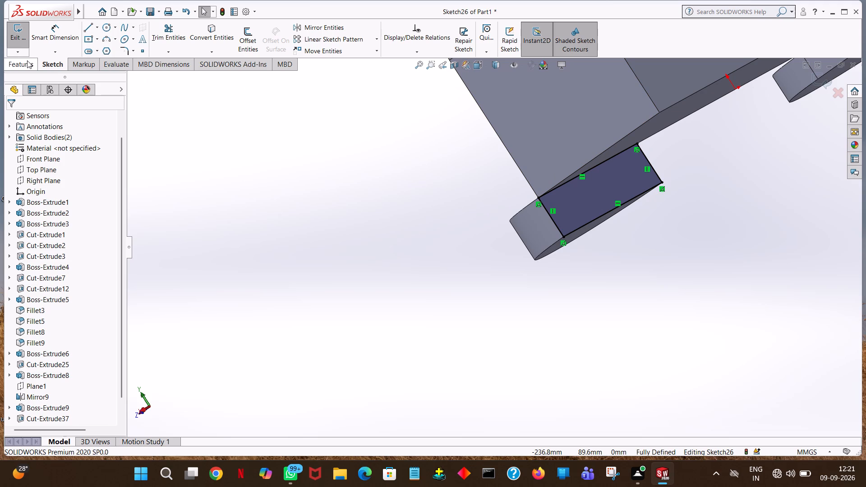
click(33, 44)
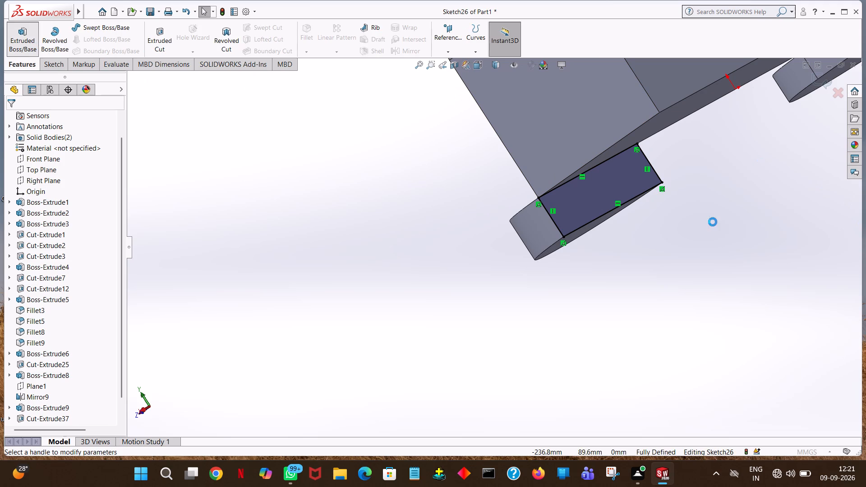
middle_drag(716, 224, 735, 226)
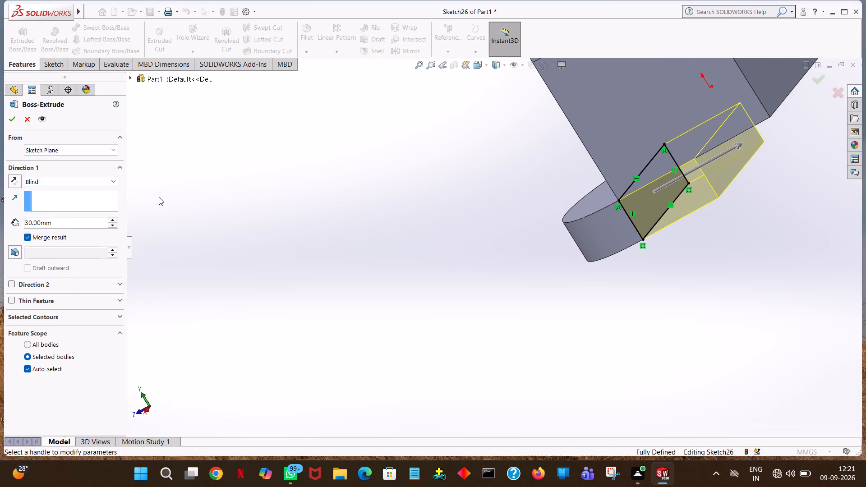
click(114, 219)
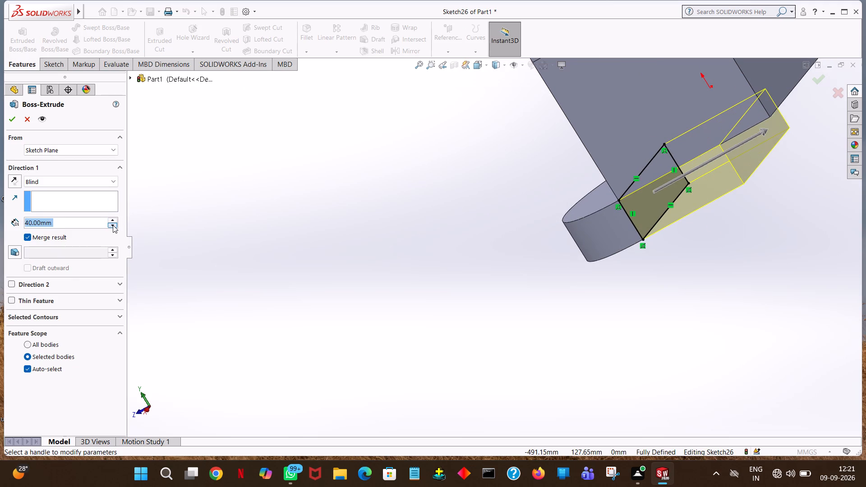
double_click(113, 225)
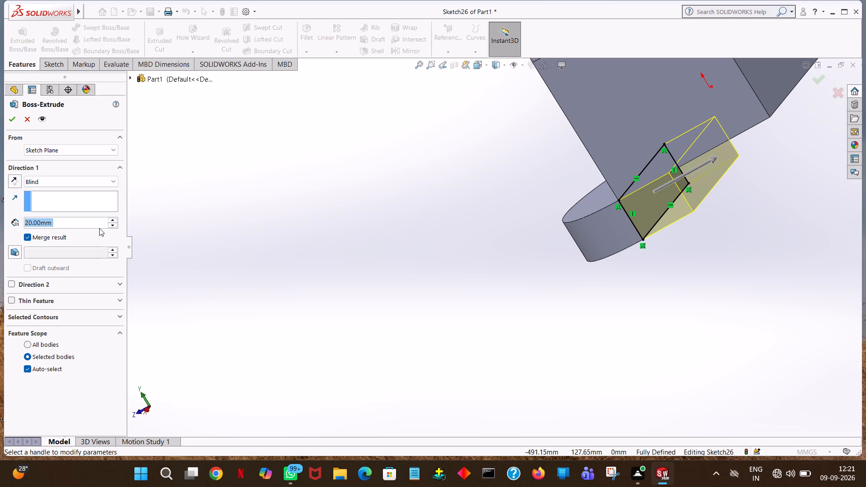
text(15)
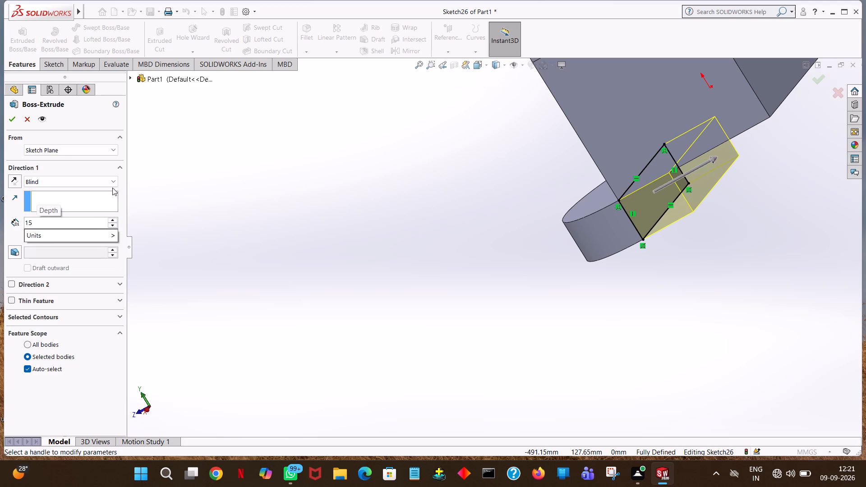
click(493, 228)
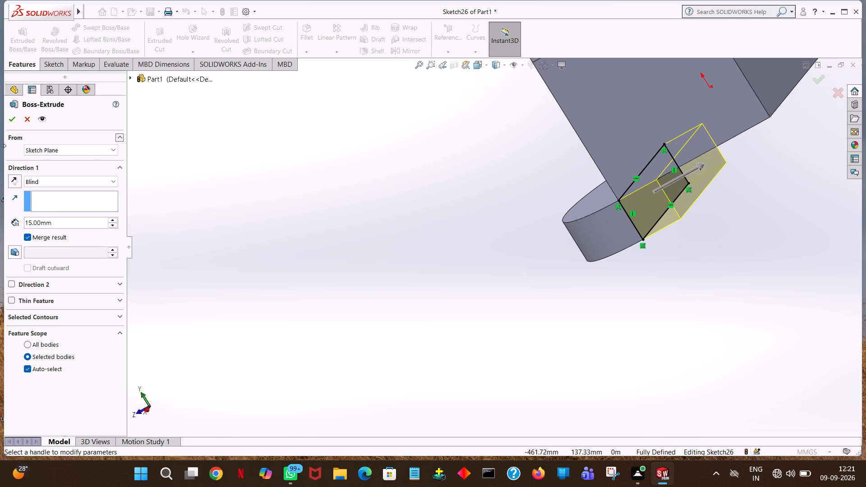
click(9, 122)
click(277, 244)
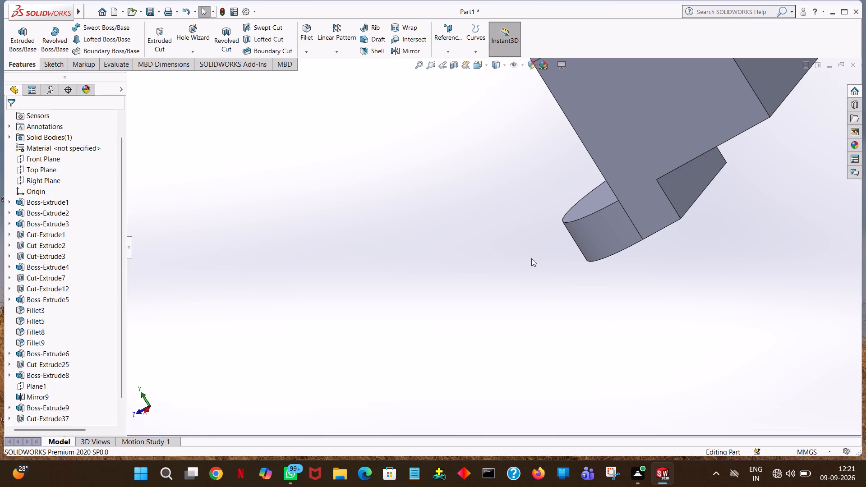
Try to mirror the new lug's block extrusion and rounding cut about Plane1.
middle_drag(556, 268, 394, 333)
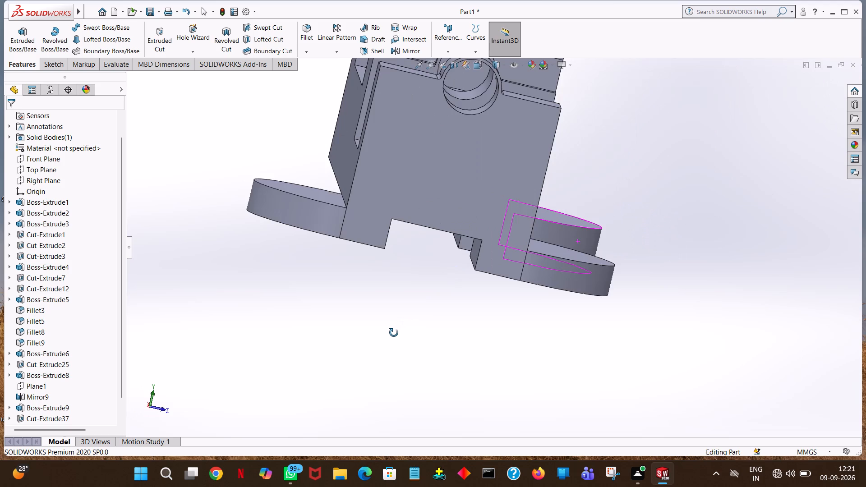
middle_drag(394, 333, 424, 342)
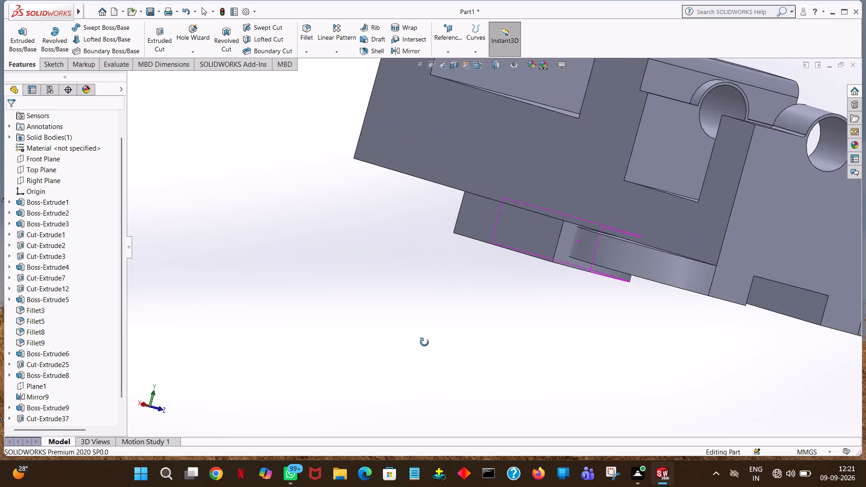
middle_drag(424, 342, 422, 340)
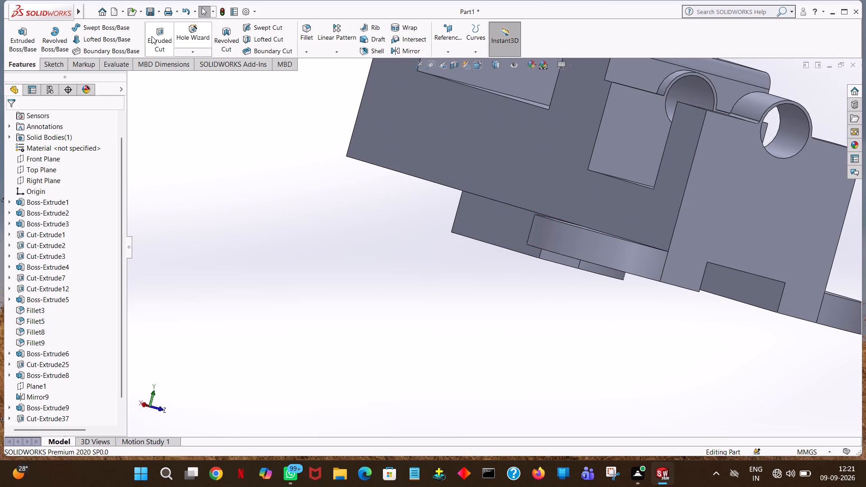
middle_drag(580, 296, 548, 299)
middle_drag(548, 299, 550, 332)
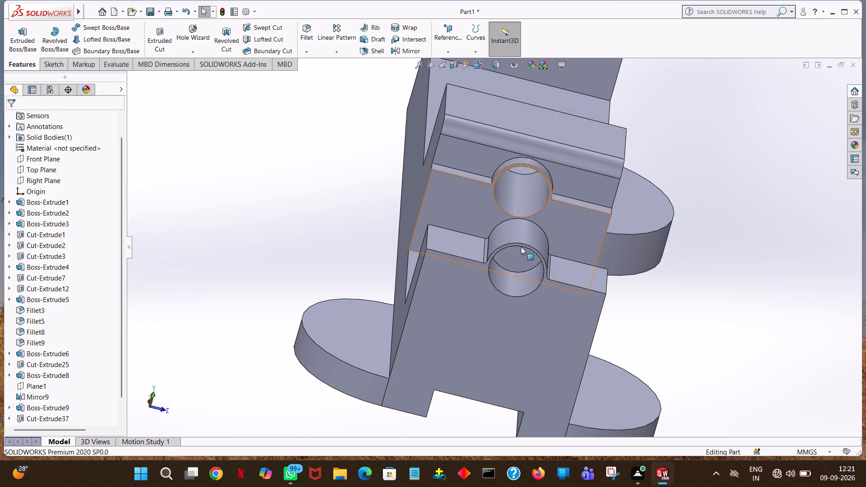
drag(541, 280, 559, 283)
ctrl+scroll(559, 283, down, 4)
ctrl+scroll(559, 283, up, 10)
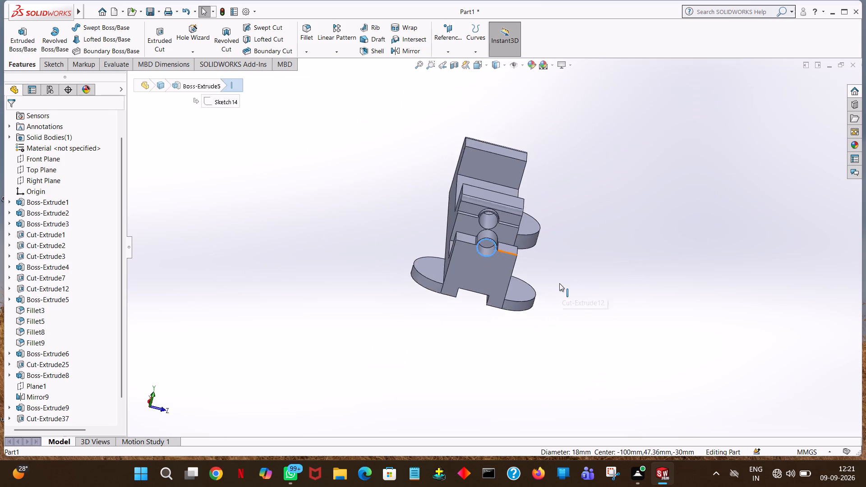
ctrl+scroll(559, 283, up, 1)
ctrl+scroll(559, 283, down, 1)
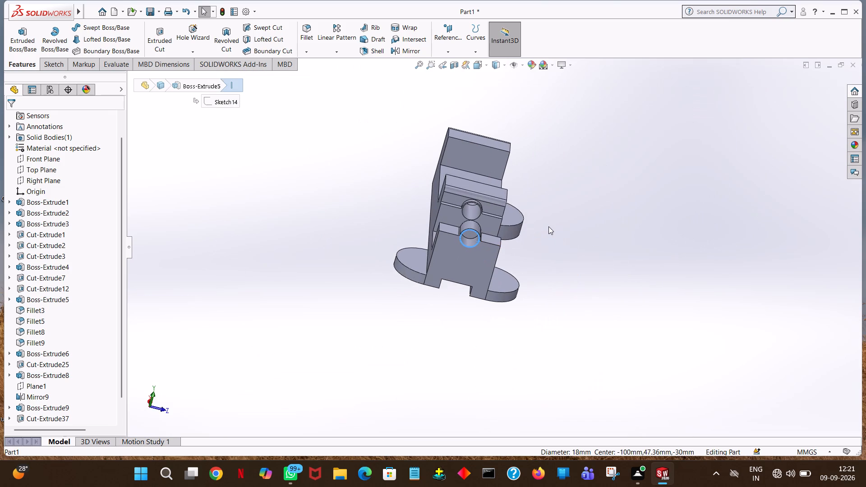
click(551, 221)
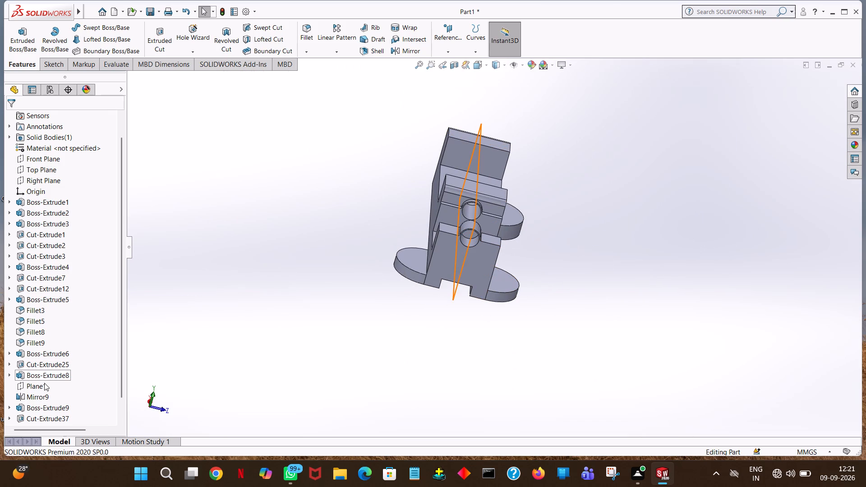
click(44, 383)
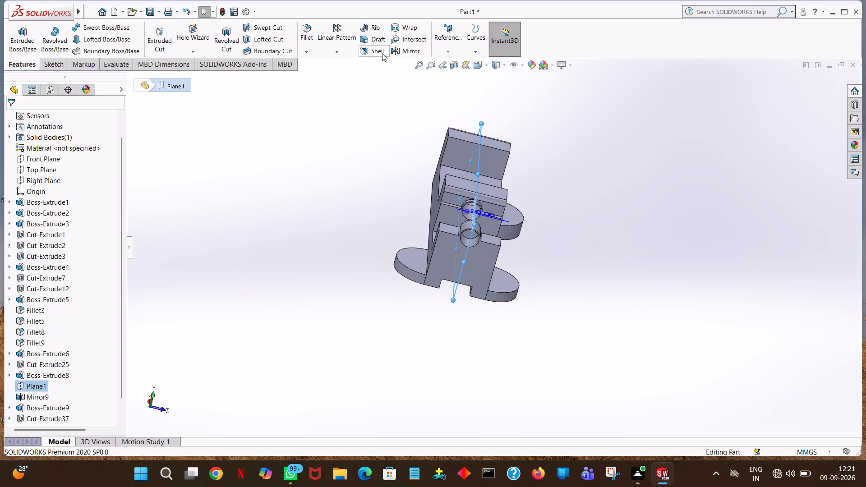
click(402, 49)
click(513, 216)
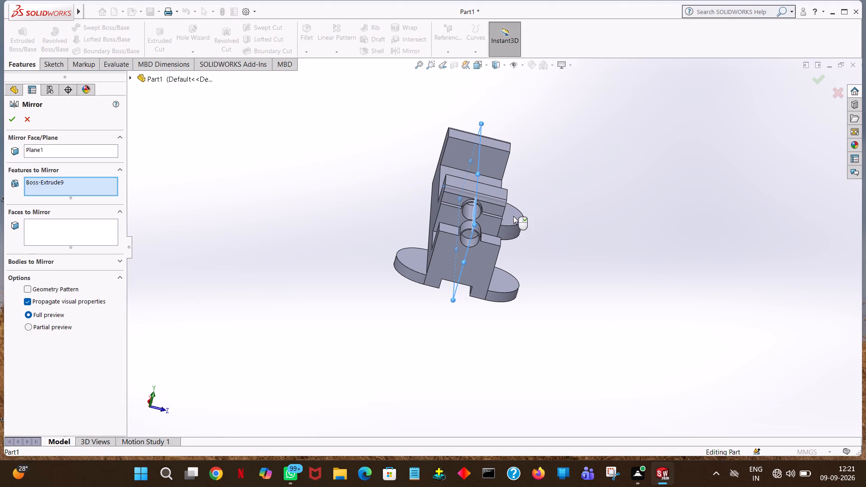
click(514, 228)
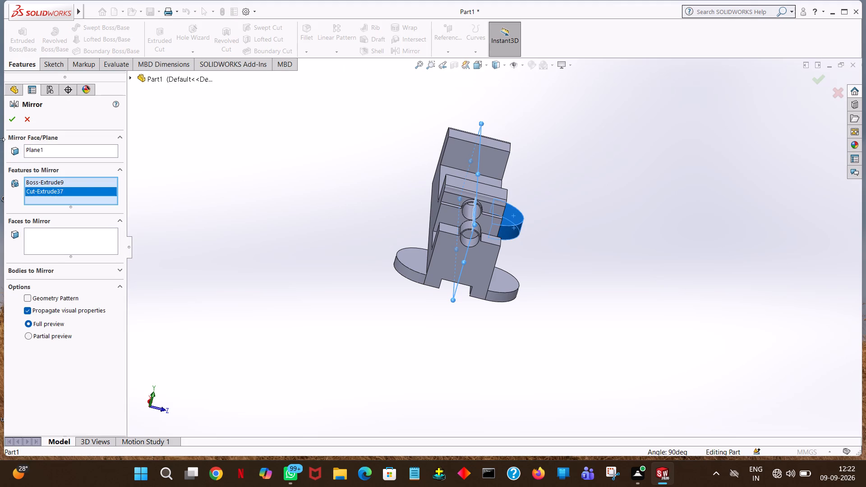
click(10, 123)
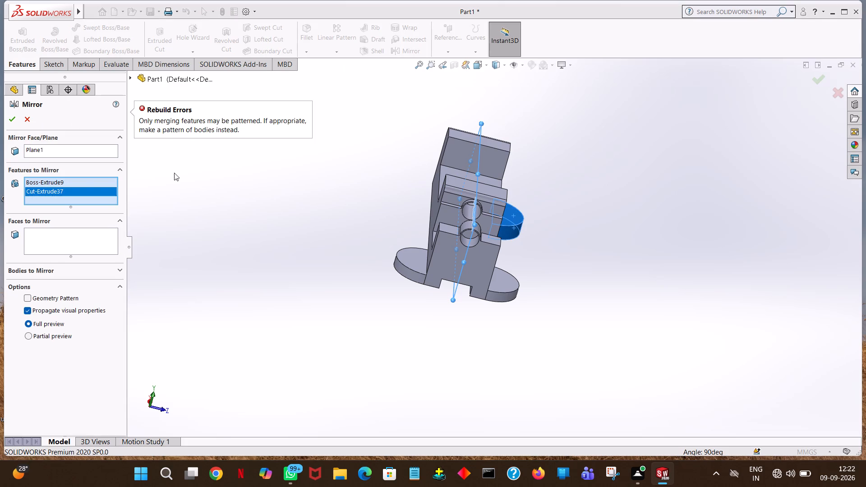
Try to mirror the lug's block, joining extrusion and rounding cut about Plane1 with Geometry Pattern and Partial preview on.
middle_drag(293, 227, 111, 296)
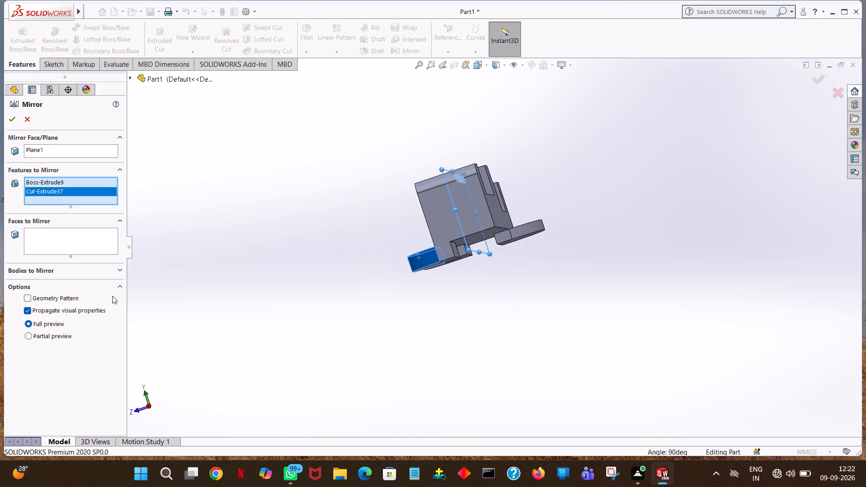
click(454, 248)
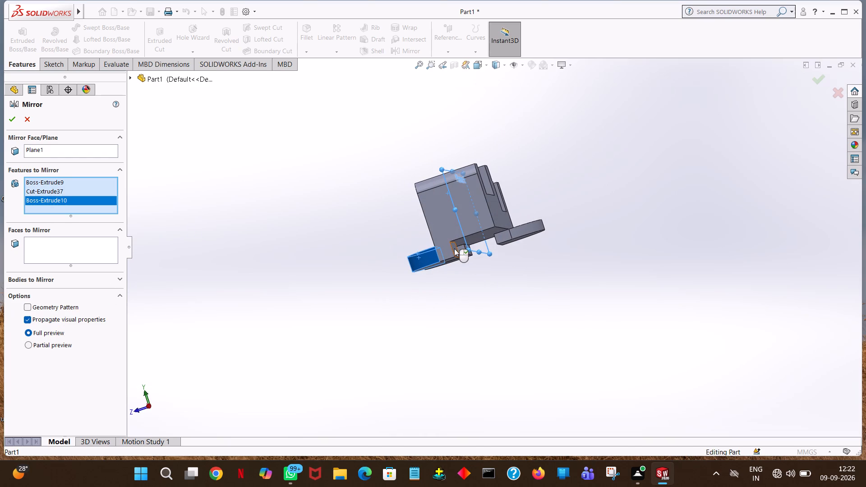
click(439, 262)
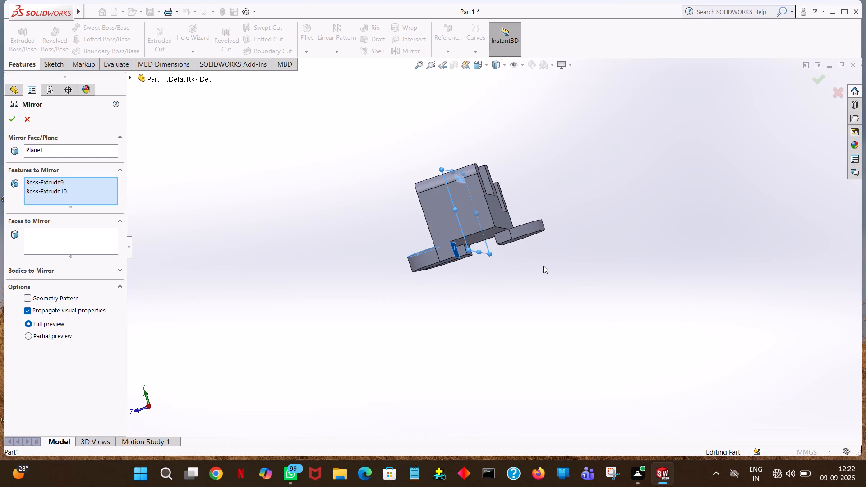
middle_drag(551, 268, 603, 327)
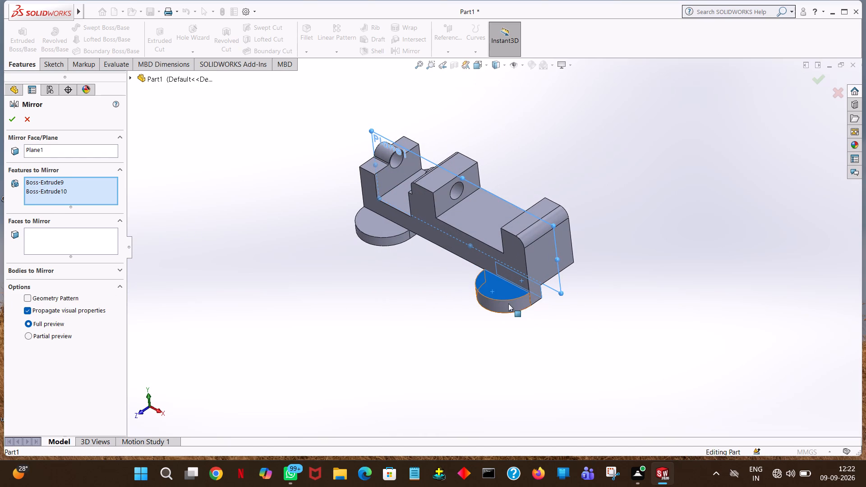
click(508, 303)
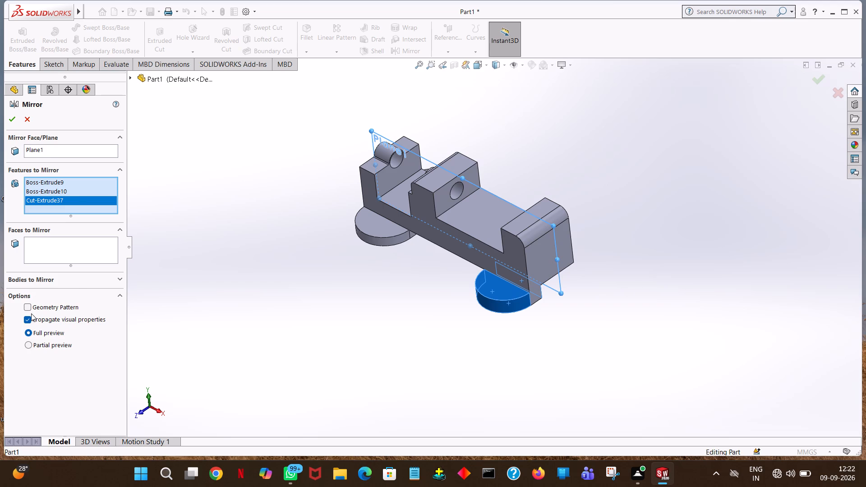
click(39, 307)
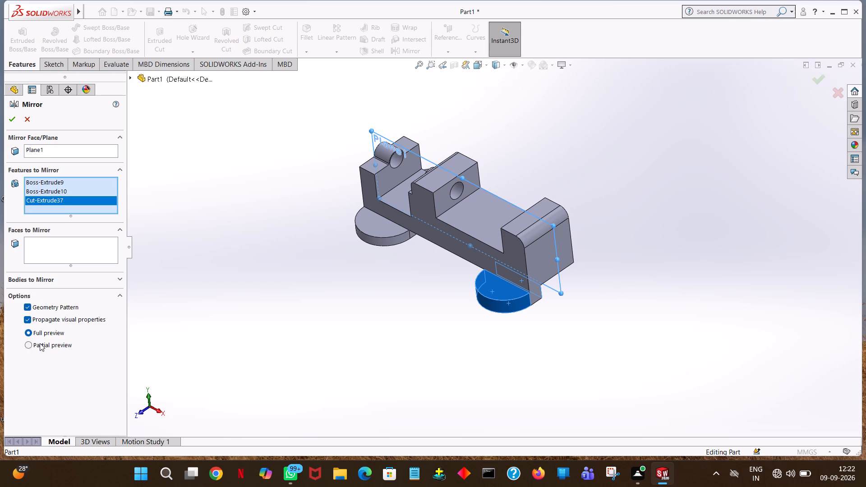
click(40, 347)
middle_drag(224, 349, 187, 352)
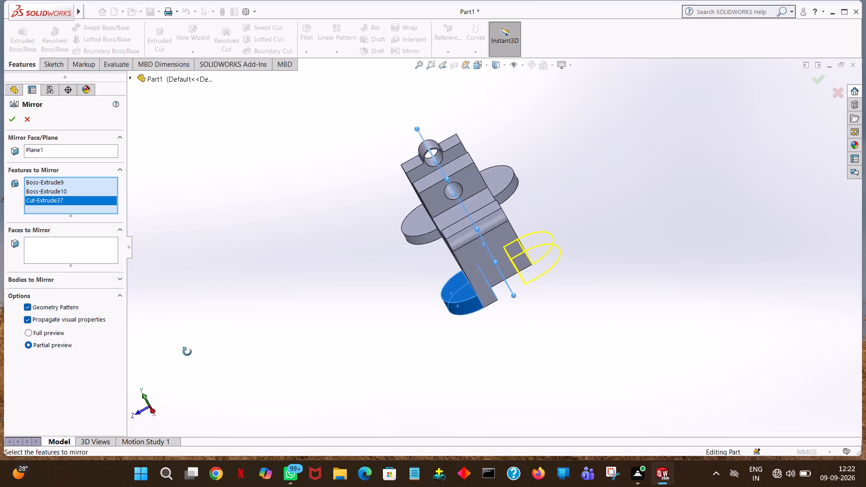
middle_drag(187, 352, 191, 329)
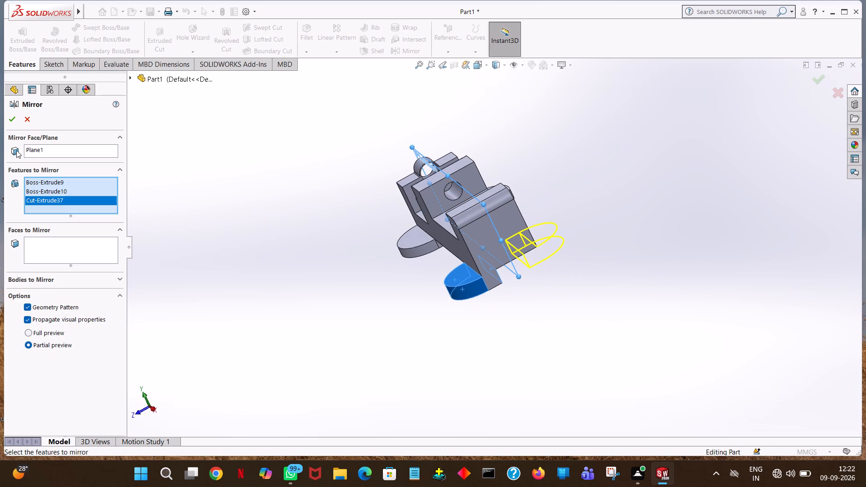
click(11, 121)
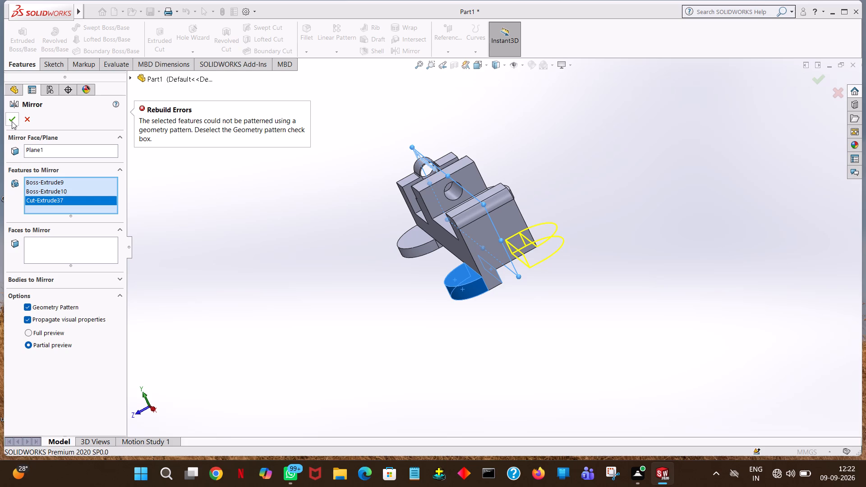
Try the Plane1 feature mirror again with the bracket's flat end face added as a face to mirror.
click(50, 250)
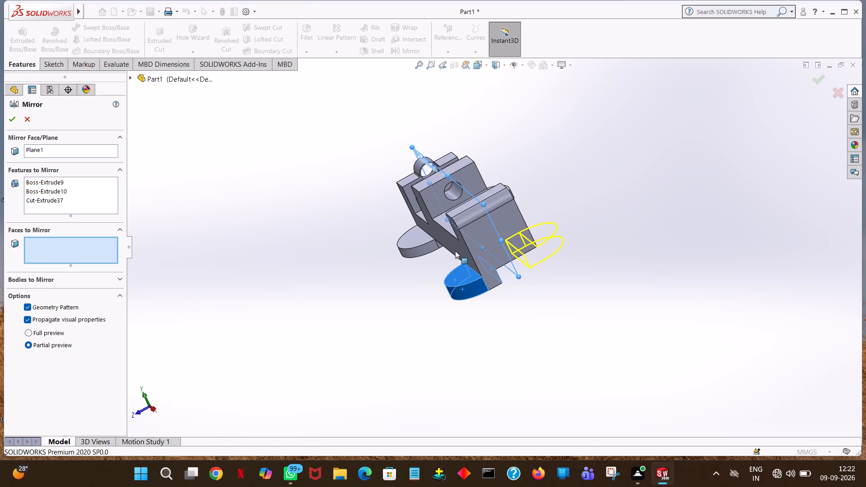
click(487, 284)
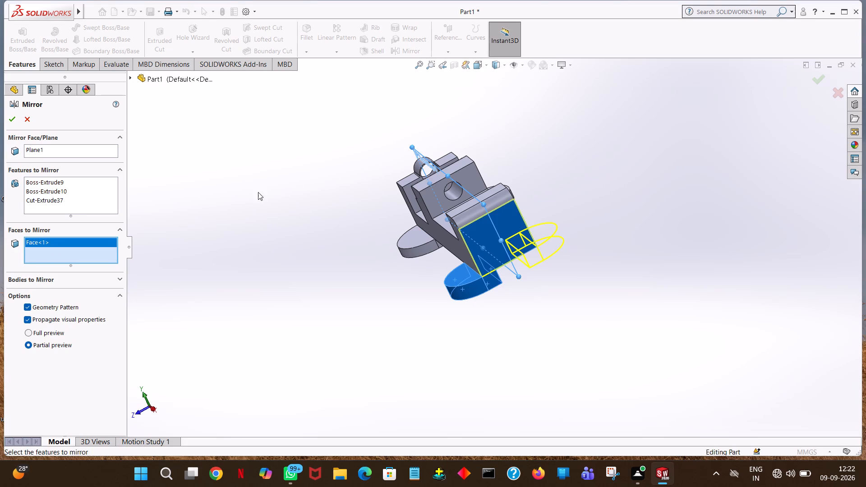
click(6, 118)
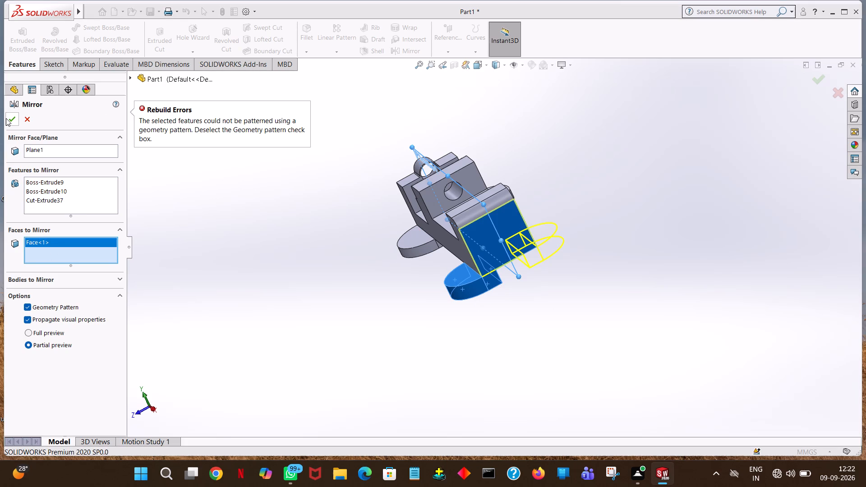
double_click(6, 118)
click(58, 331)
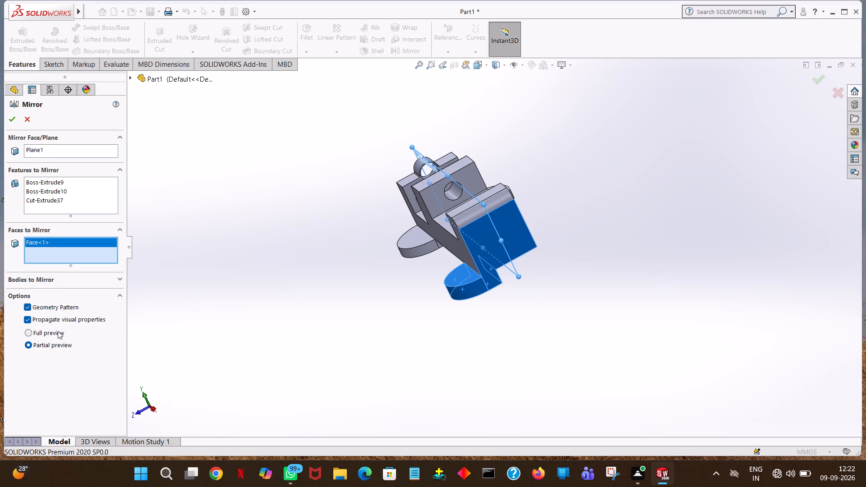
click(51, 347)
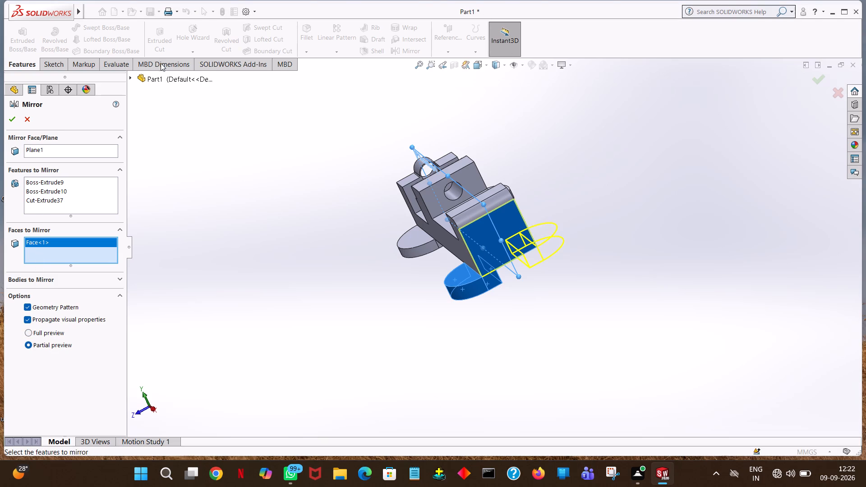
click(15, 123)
Mirror the whole bracket body about Plane1 with Merge solids on instead of mirroring individual features.
click(63, 278)
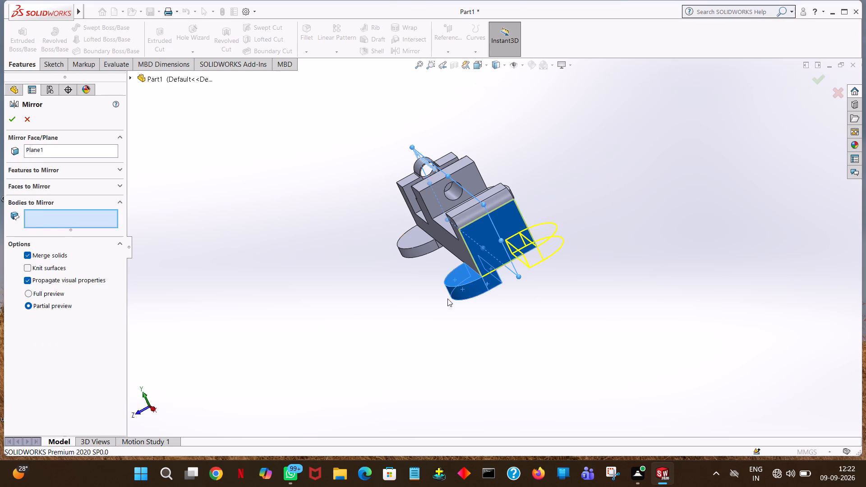
middle_drag(617, 301, 712, 268)
middle_click(712, 268)
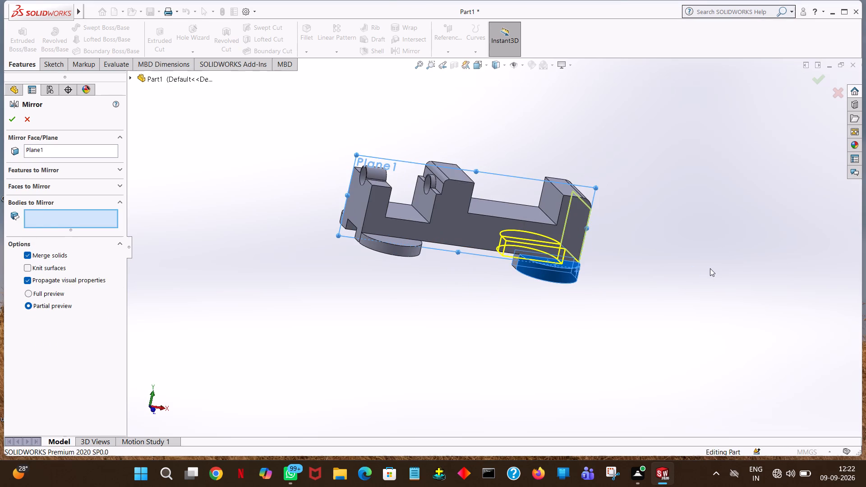
click(574, 227)
middle_drag(659, 241, 659, 241)
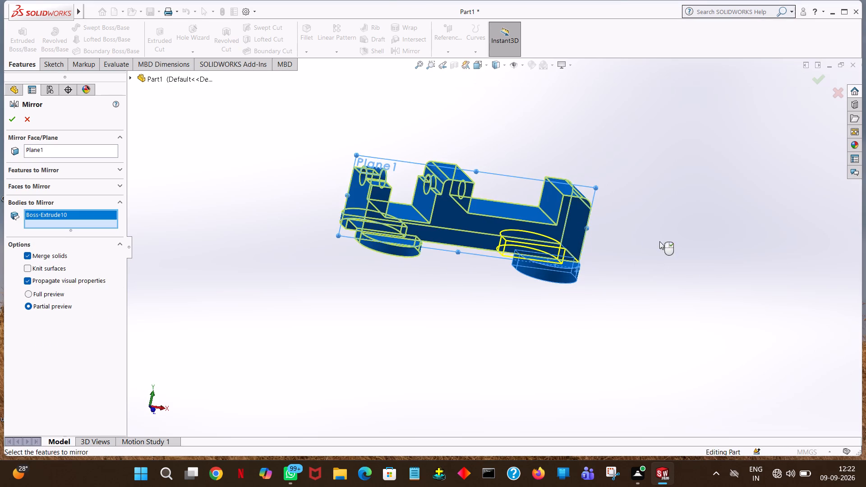
middle_drag(659, 241, 579, 314)
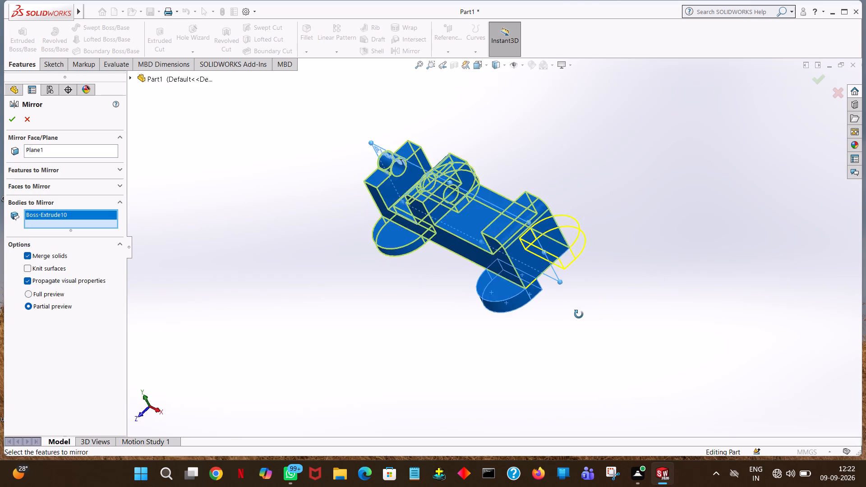
middle_drag(579, 314, 567, 336)
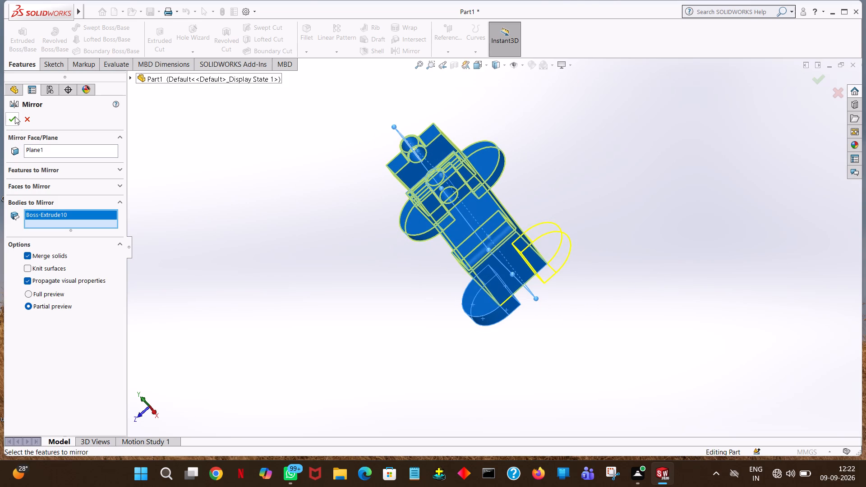
click(15, 116)
Examine the mirrored bracket from all sides, including the underside and the four rounded base lugs.
middle_drag(149, 187, 218, 187)
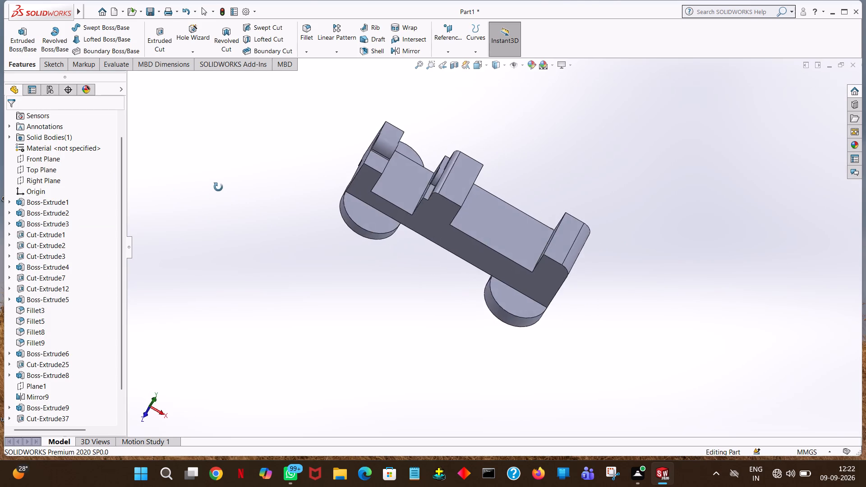
middle_drag(218, 187, 369, 255)
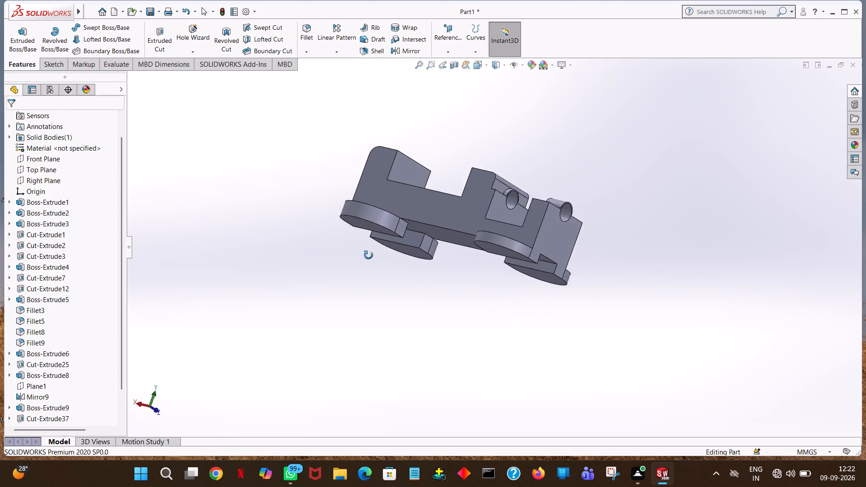
middle_drag(369, 255, 484, 470)
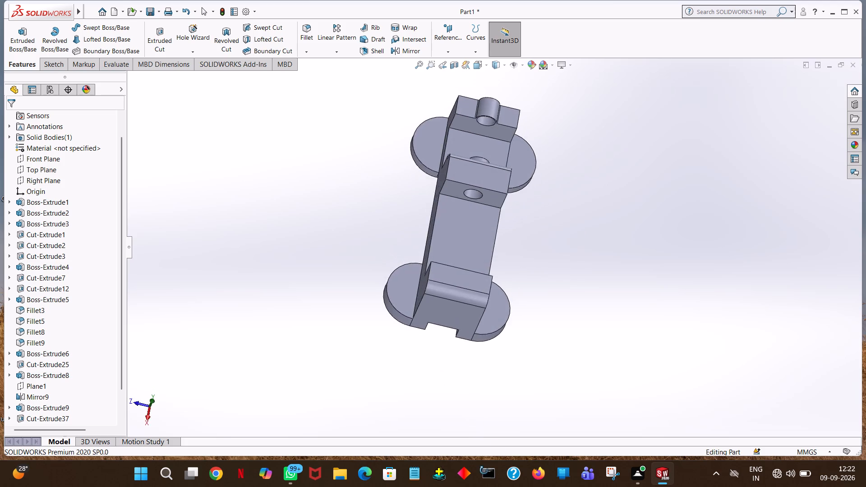
middle_drag(484, 470, 519, 413)
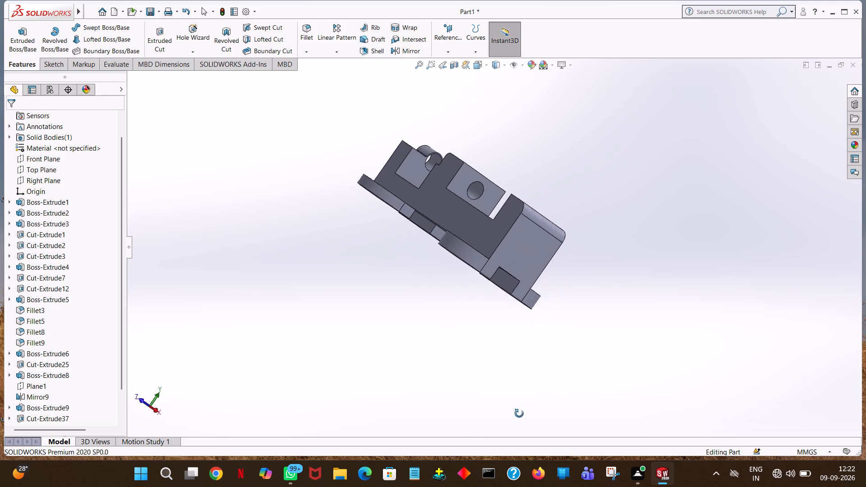
middle_drag(519, 413, 26, 418)
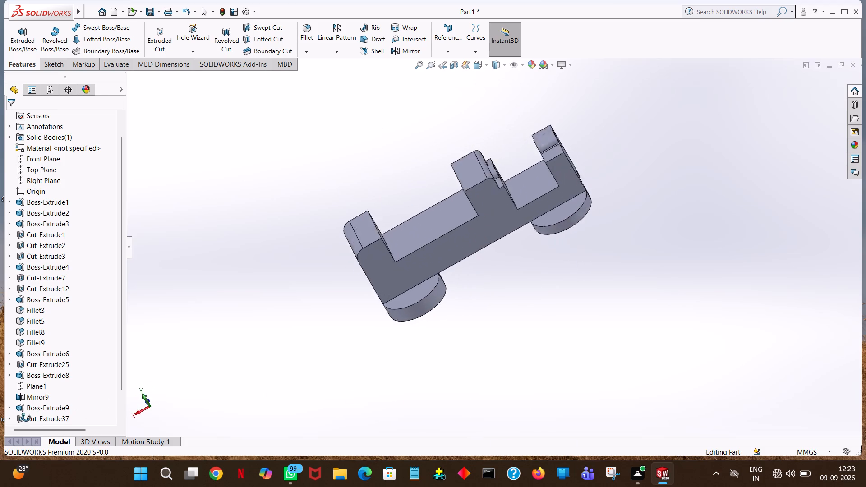
middle_drag(26, 418, 5, 417)
middle_drag(668, 253, 618, 266)
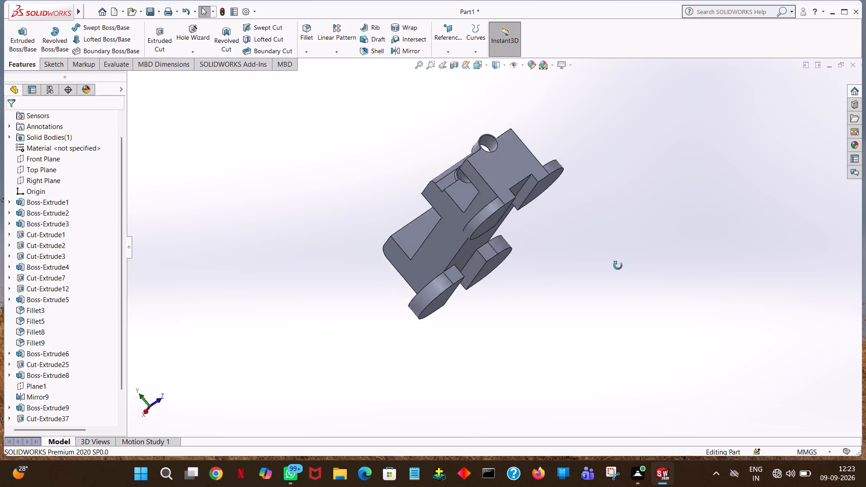
middle_drag(618, 266, 419, 378)
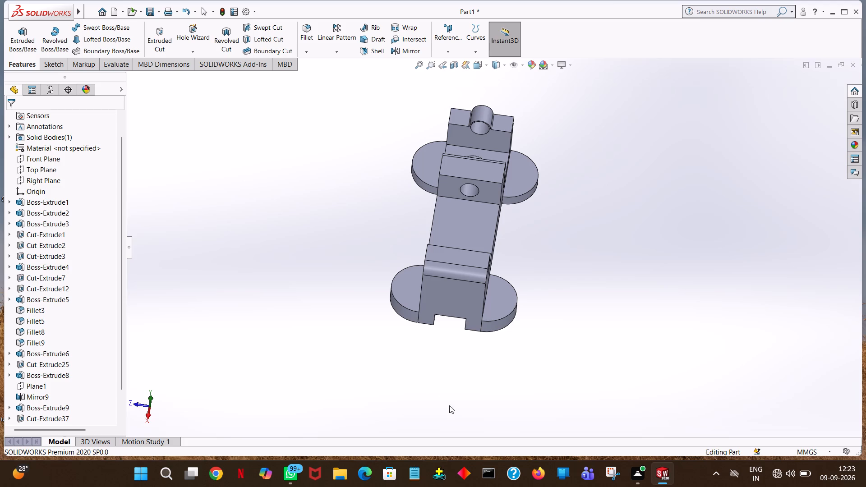
middle_drag(640, 350, 786, 331)
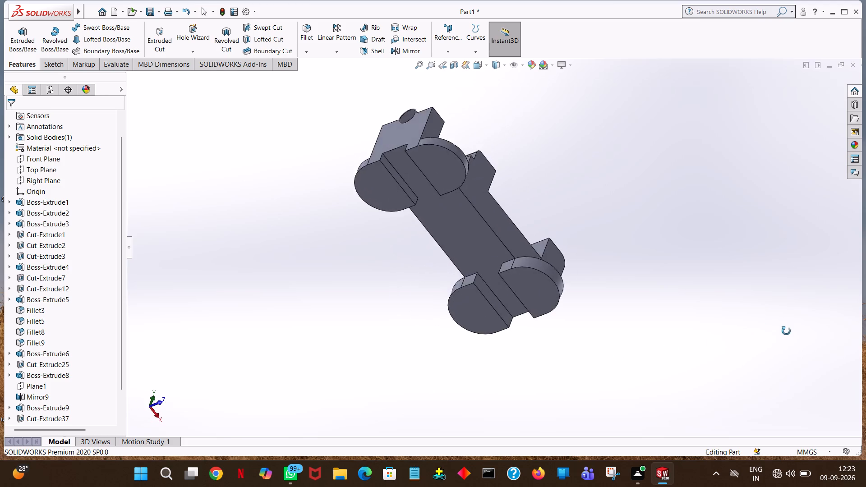
middle_drag(786, 331, 766, 456)
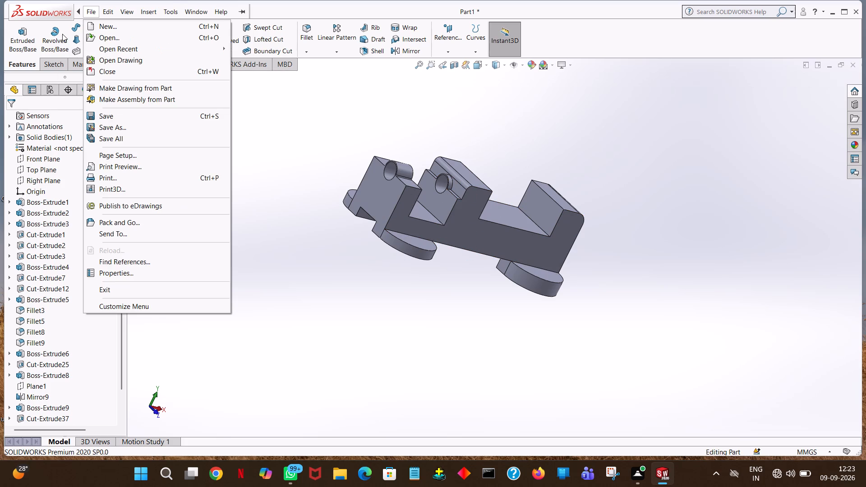
click(276, 117)
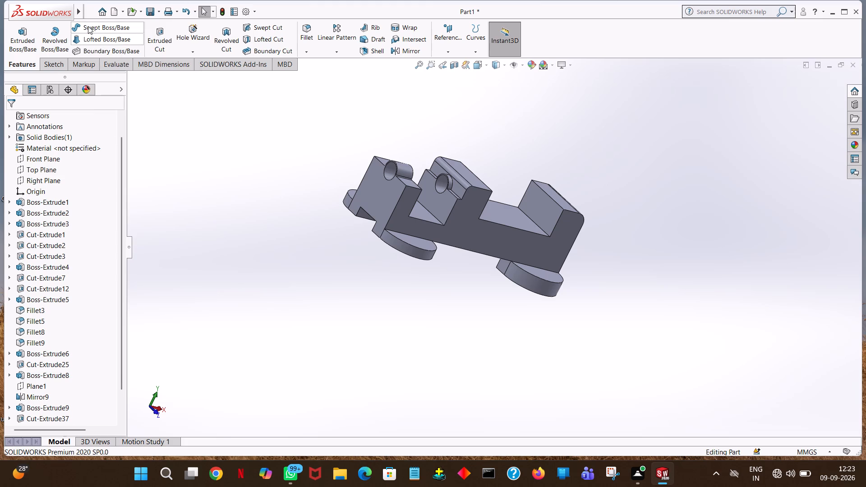
Start an extruded cut on the front lug's top face near the bored end and sketch a 5 mm radius circle about 15 mm from the body edge.
click(165, 32)
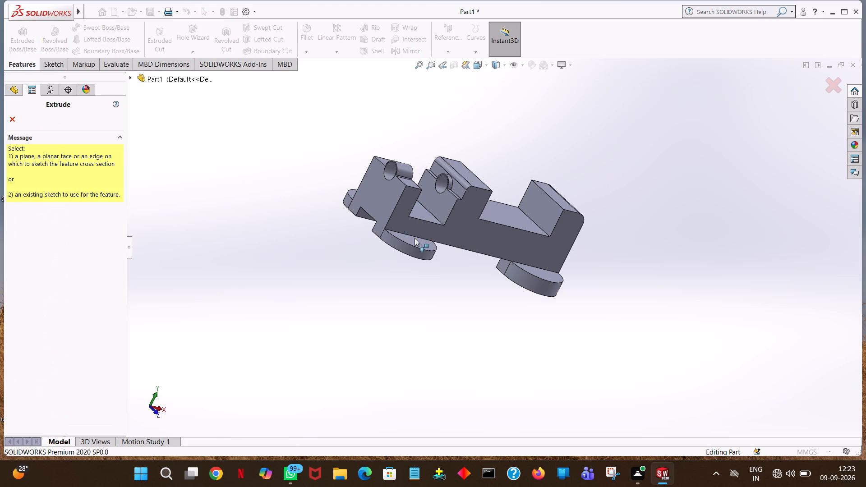
click(415, 240)
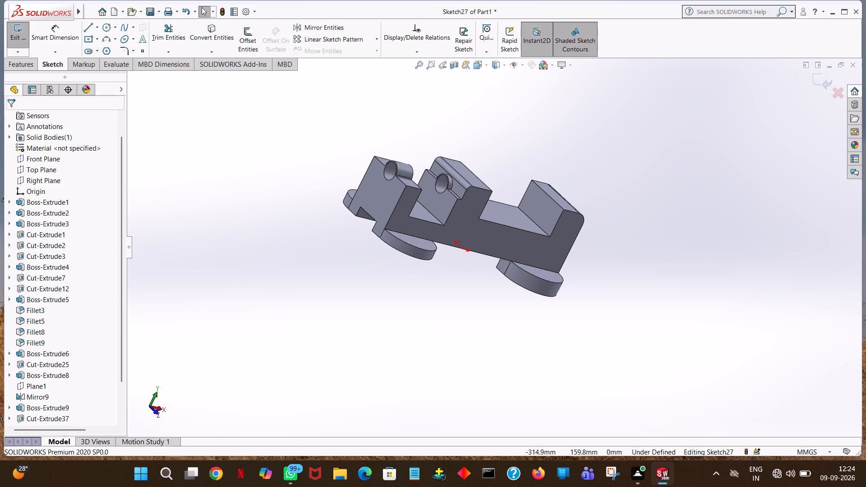
key(space)
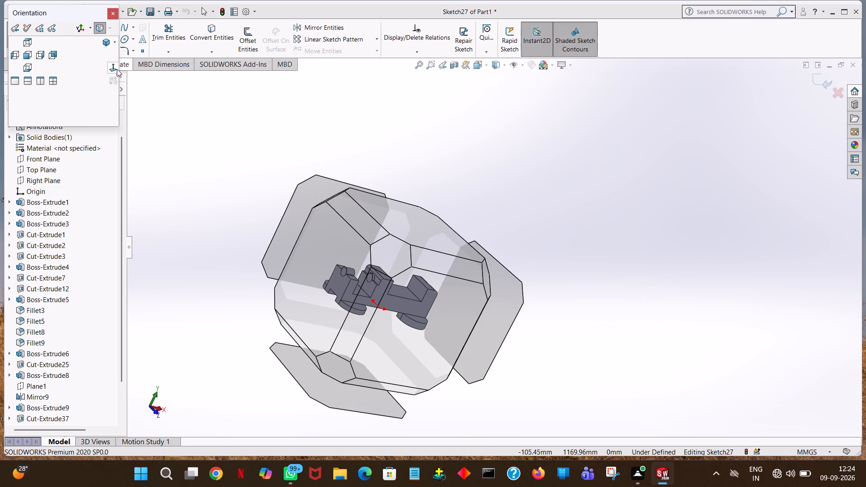
click(115, 69)
click(55, 61)
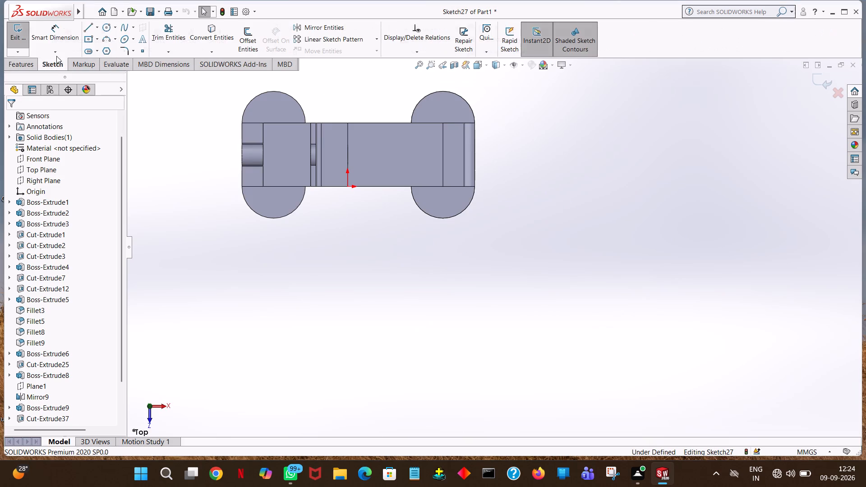
click(108, 27)
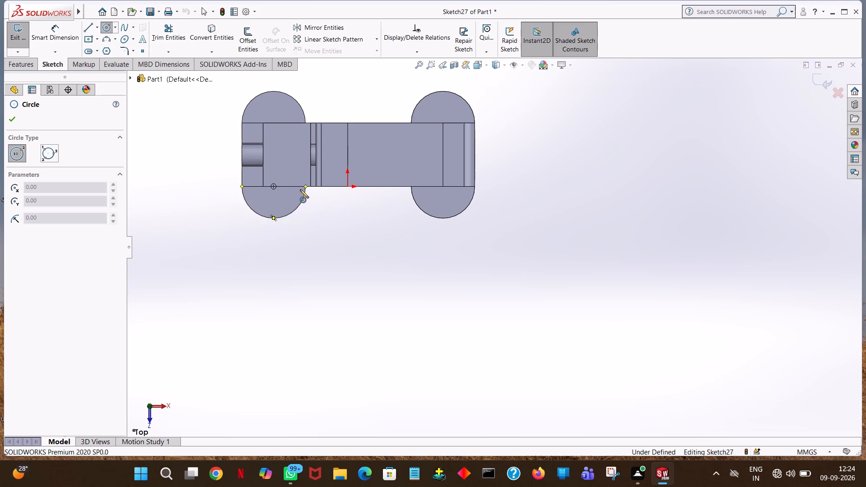
click(273, 202)
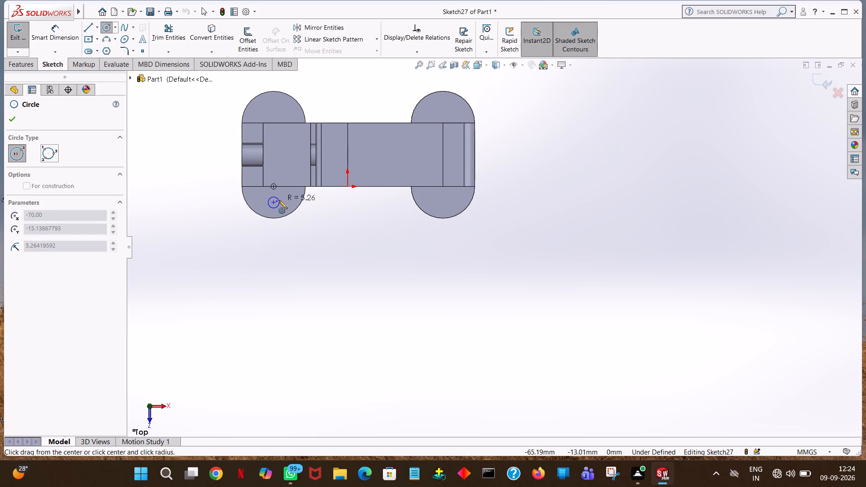
click(281, 199)
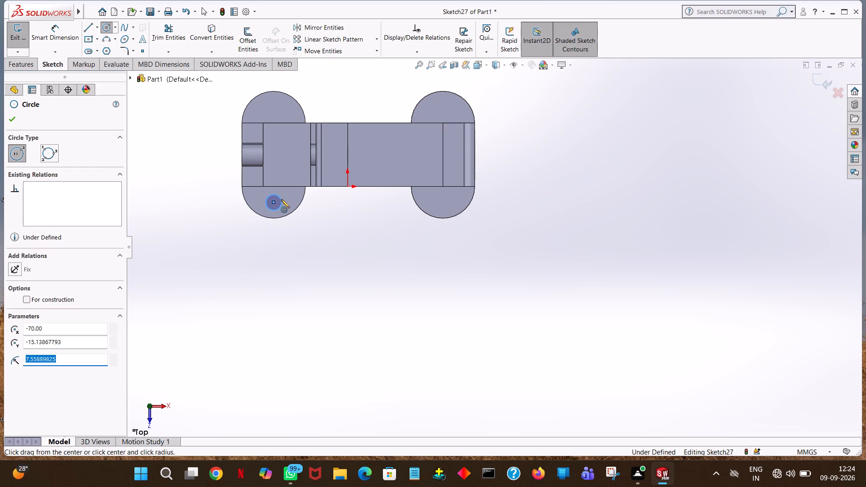
key(5)
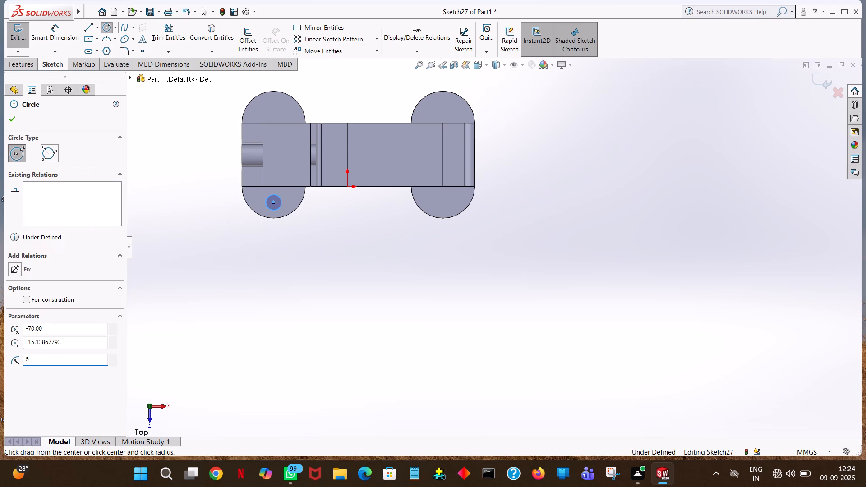
key(Return)
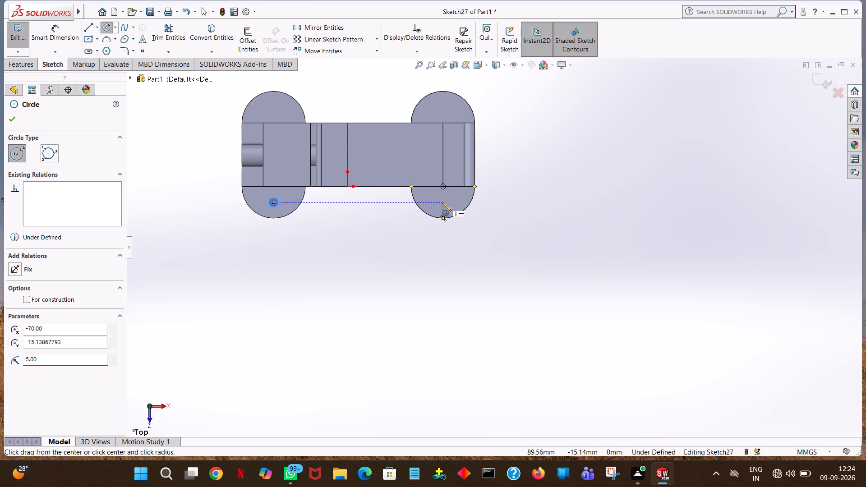
Sketch a 5 mm radius circle on the other front-side lug, level with the first circle and centred across the lug.
click(442, 202)
click(448, 200)
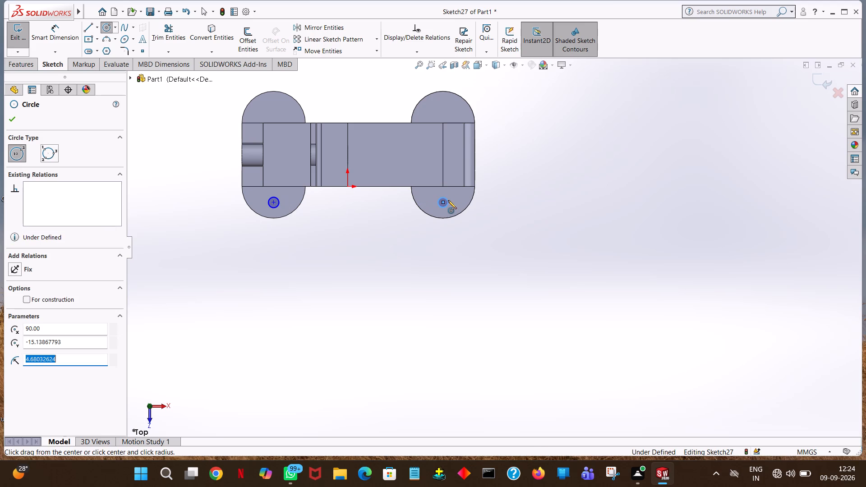
key(5)
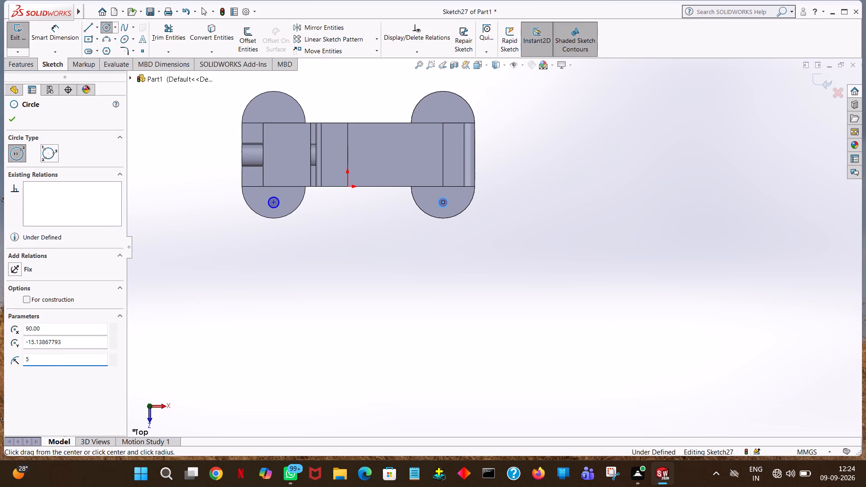
key(Return)
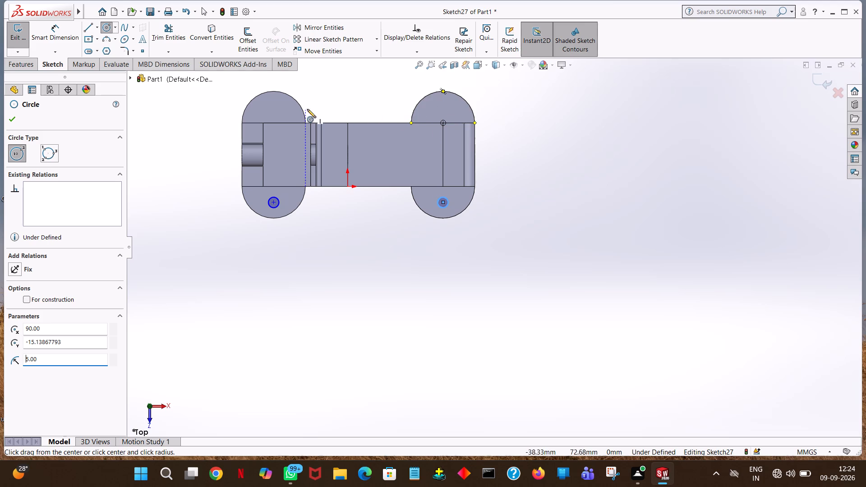
right_click(379, 92)
click(390, 99)
click(492, 253)
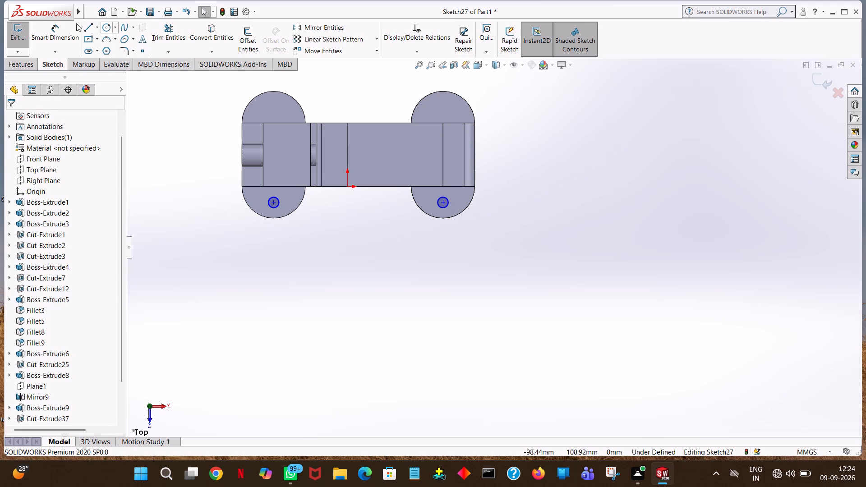
Sketch a 5 mm radius circle on the rear-side lug near the bored end, vertically aligned with the first circle.
click(88, 23)
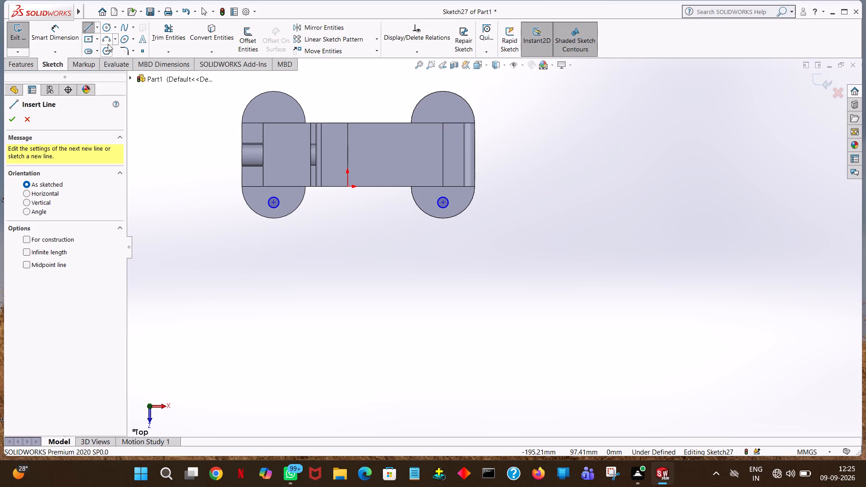
click(29, 119)
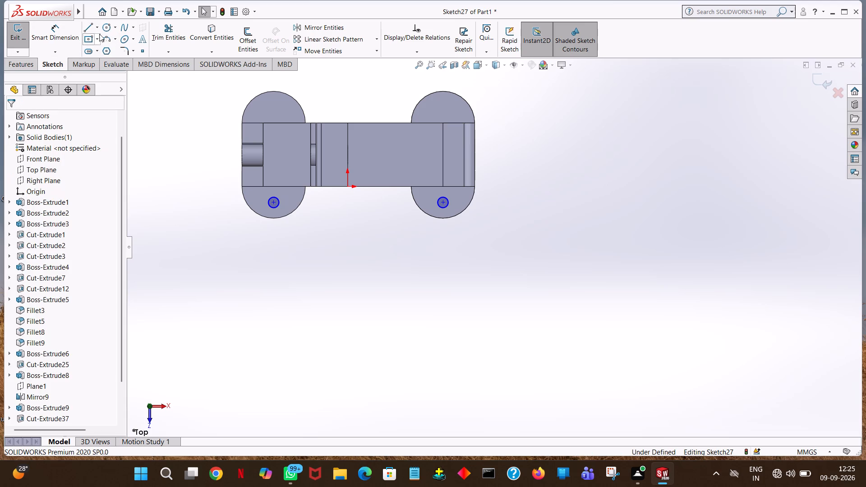
click(104, 29)
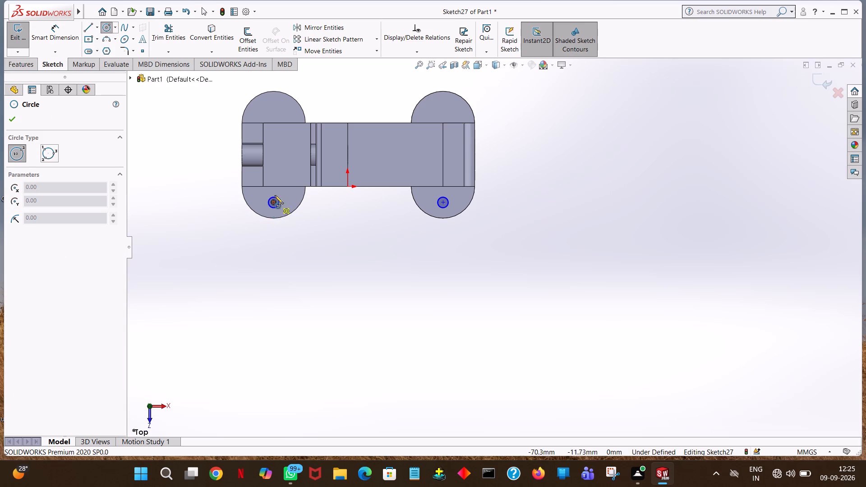
click(272, 104)
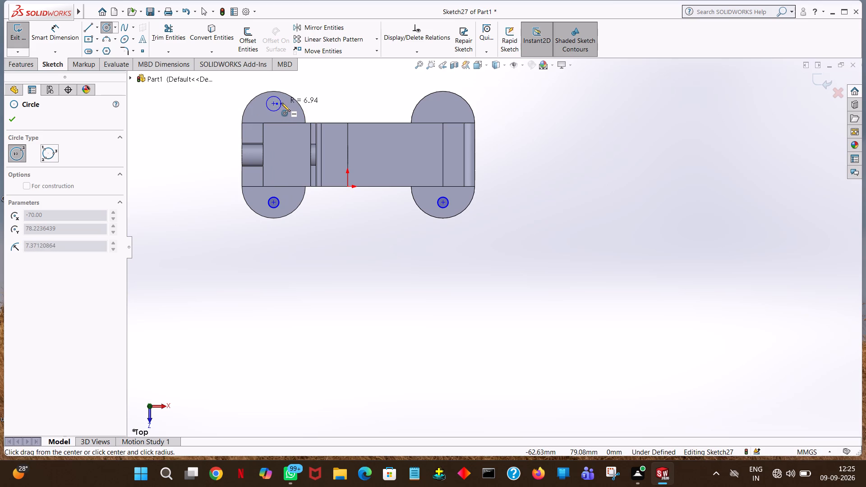
click(281, 103)
key(5)
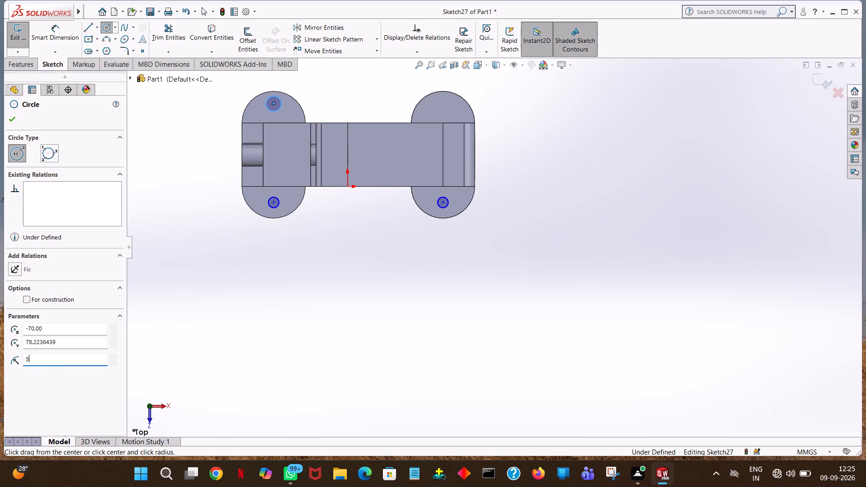
key(Return)
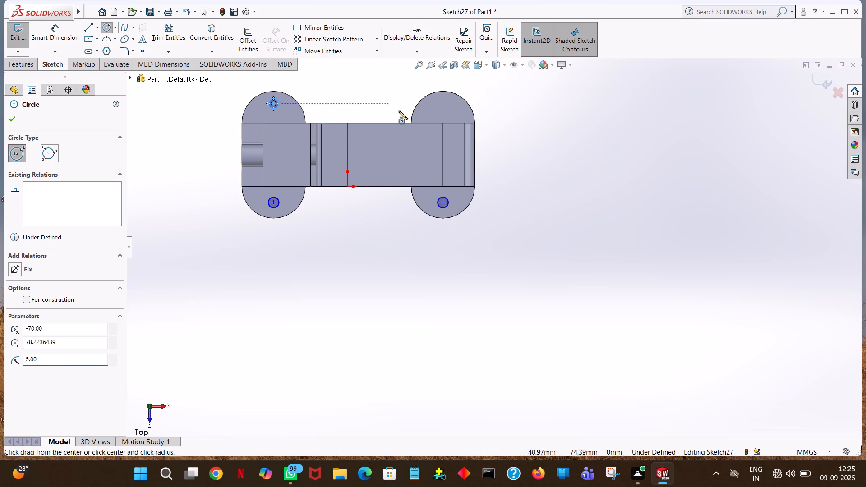
Sketch a 5 mm radius circle on the remaining rear-side lug, aligned with both the third circle and the circle on the opposite lug.
click(443, 103)
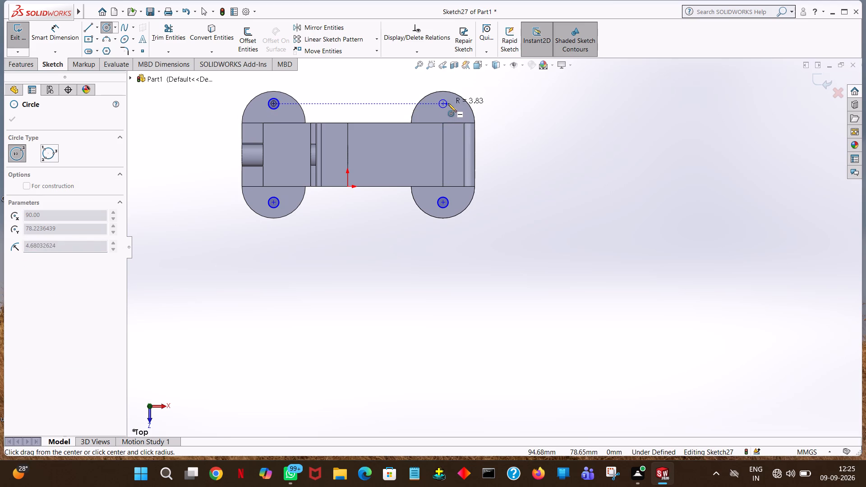
click(448, 103)
key(5)
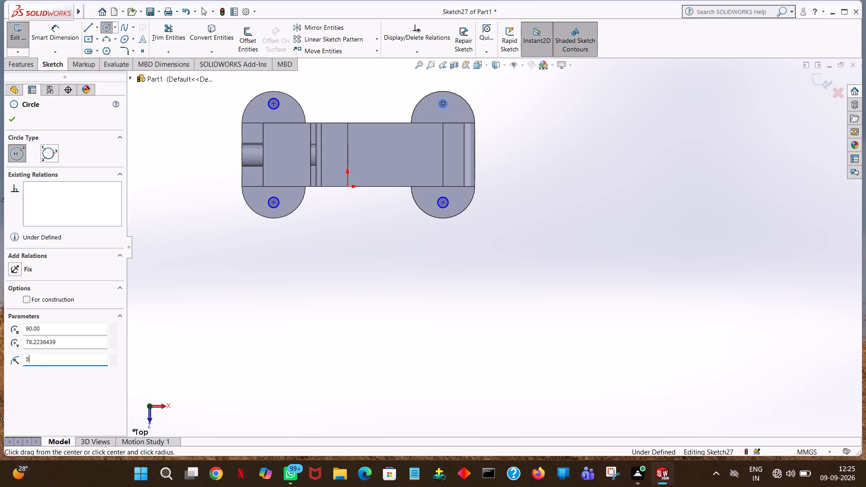
key(Return)
right_click(448, 103)
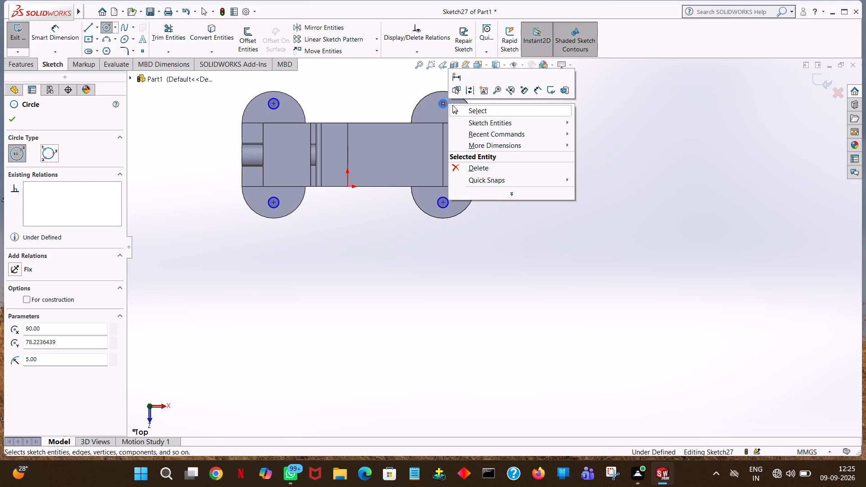
click(456, 108)
click(544, 124)
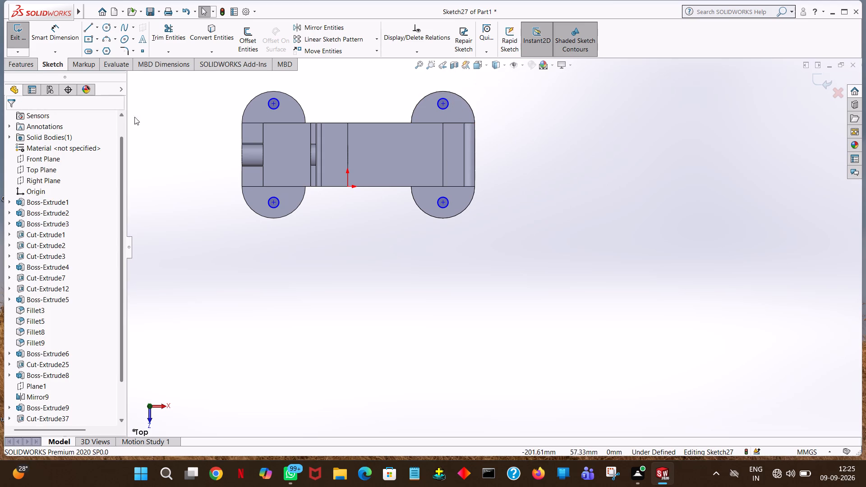
Cut the four sketched circles into the base lugs with a blind depth of 15 mm.
click(28, 66)
click(165, 41)
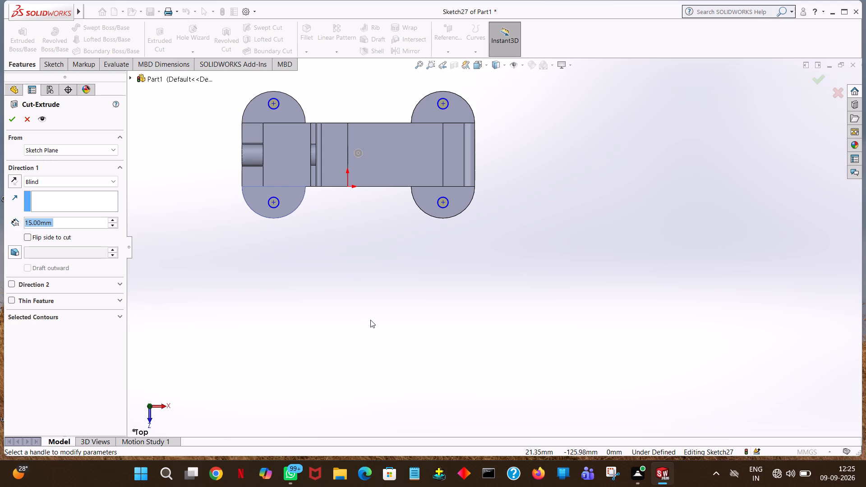
middle_drag(370, 319, 393, 147)
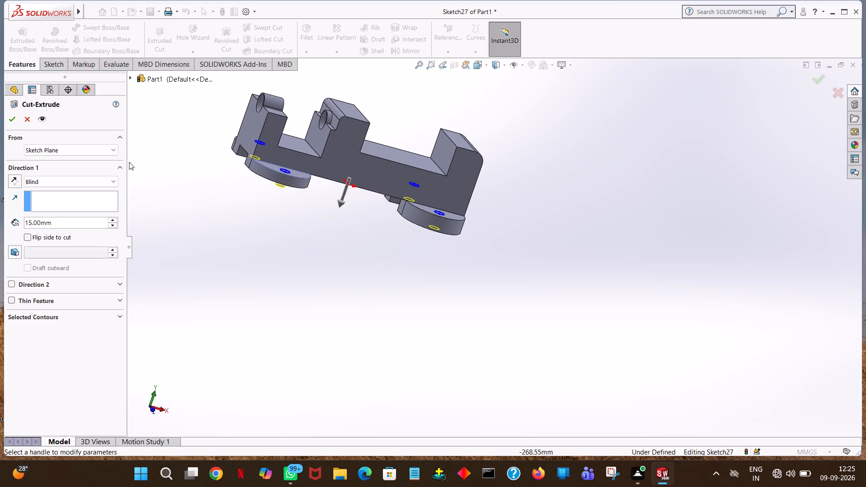
click(13, 117)
click(373, 227)
Examine the holes in the base lugs from the underside, the bored end and above.
middle_drag(709, 253, 860, 220)
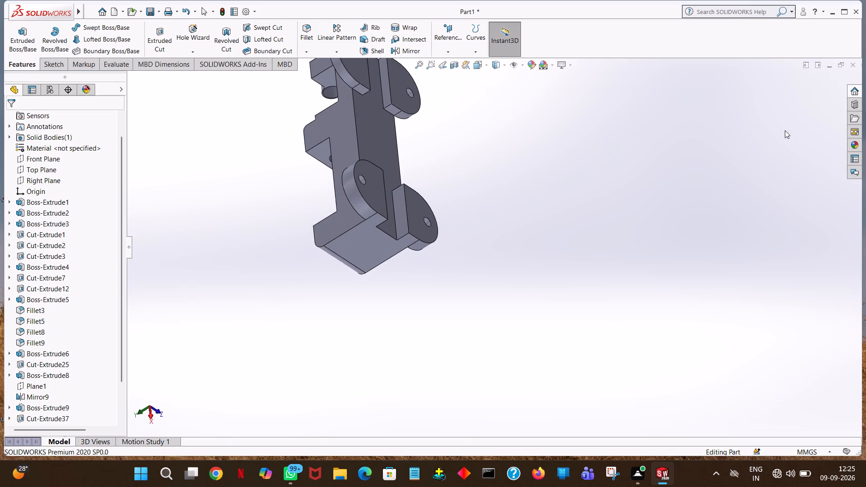
middle_drag(595, 141, 542, 474)
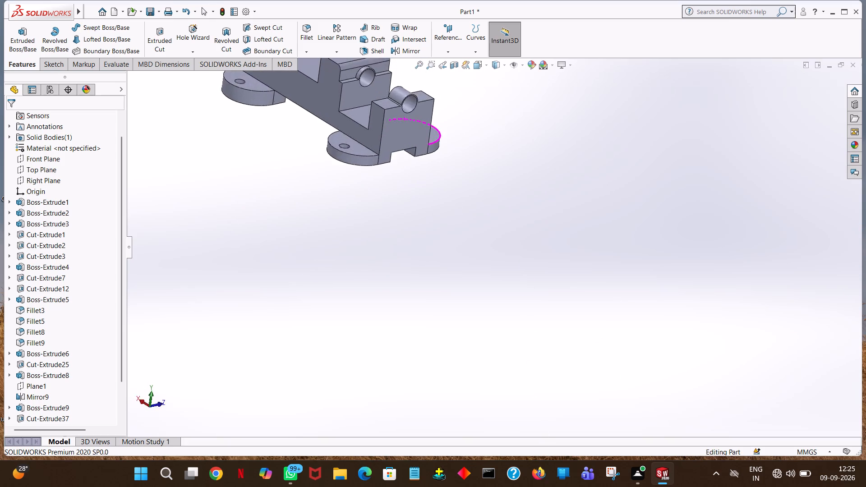
middle_drag(542, 474, 647, 421)
middle_drag(663, 410, 865, 486)
middle_drag(865, 486, 865, 328)
middle_click(865, 258)
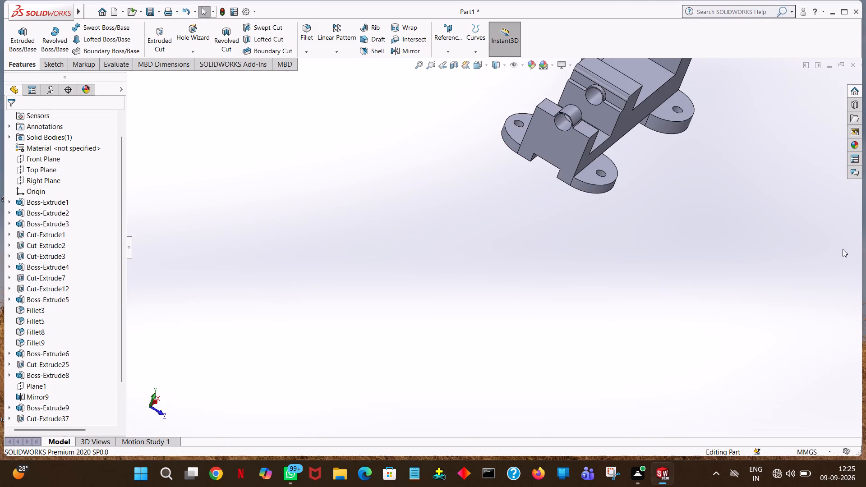
middle_drag(769, 161, 754, 154)
click(662, 211)
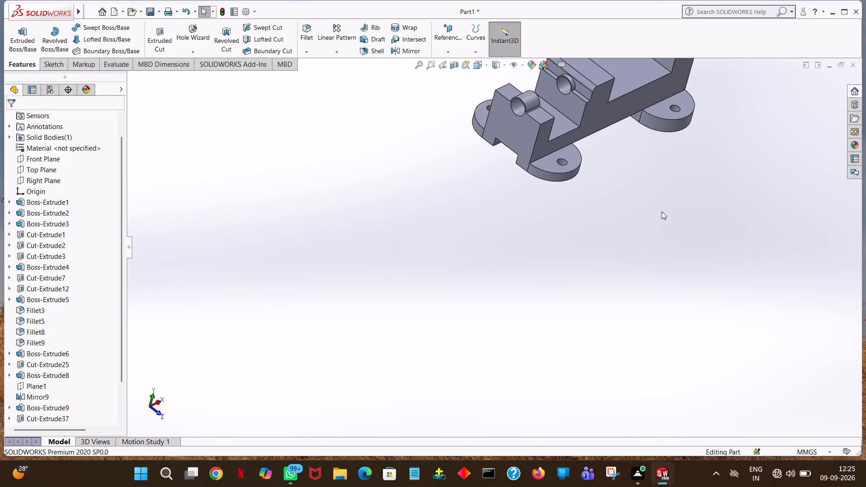
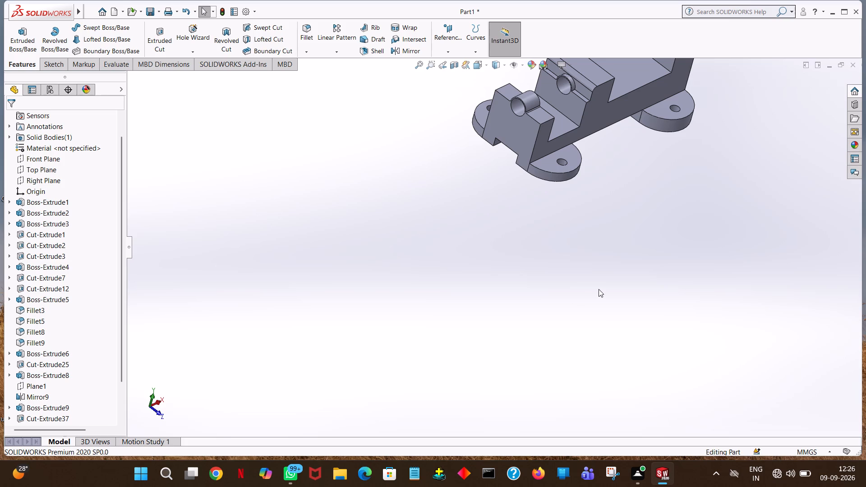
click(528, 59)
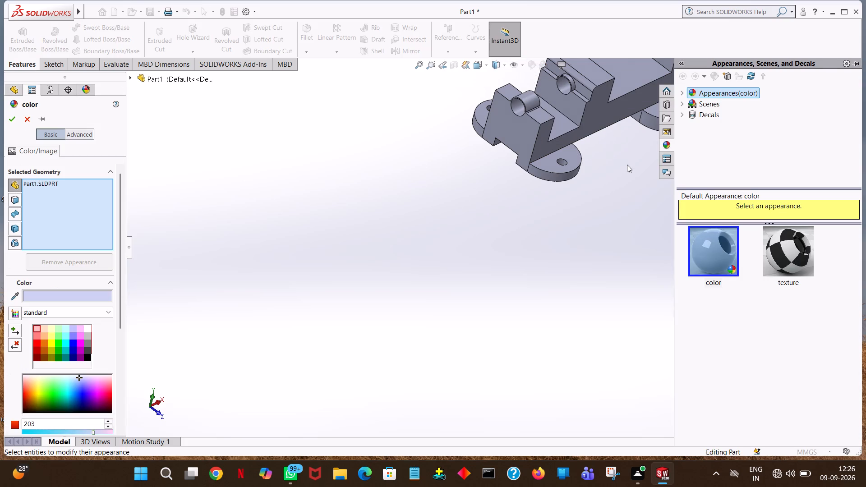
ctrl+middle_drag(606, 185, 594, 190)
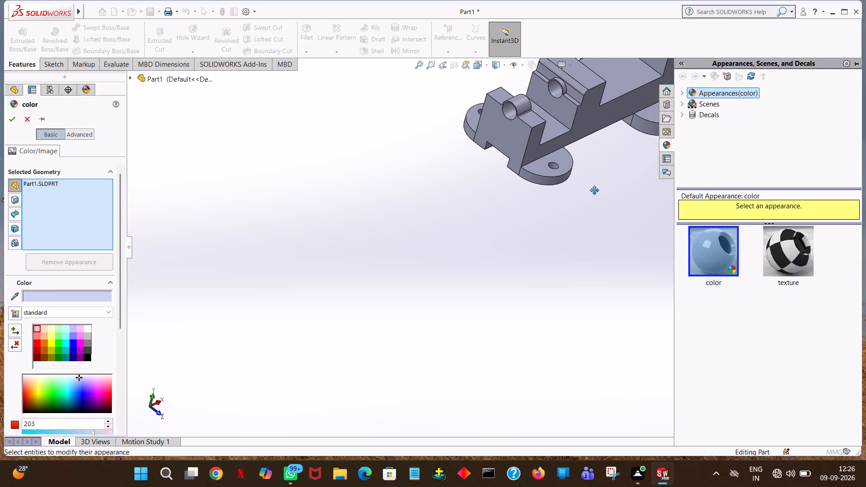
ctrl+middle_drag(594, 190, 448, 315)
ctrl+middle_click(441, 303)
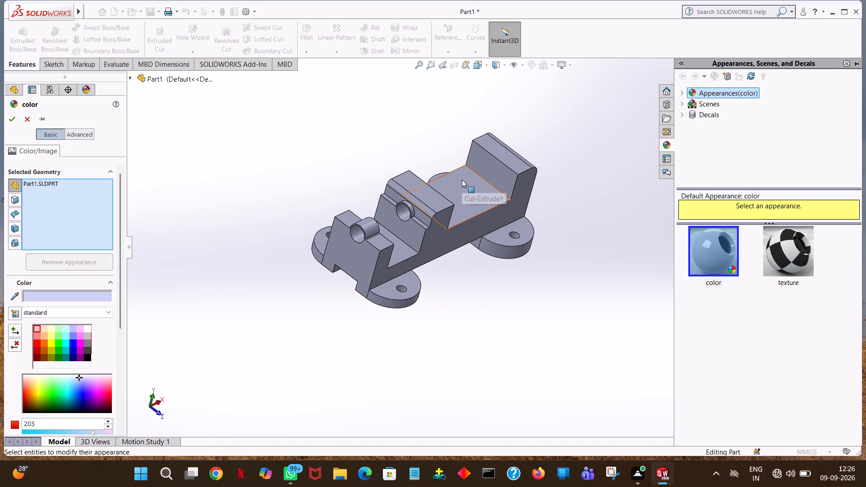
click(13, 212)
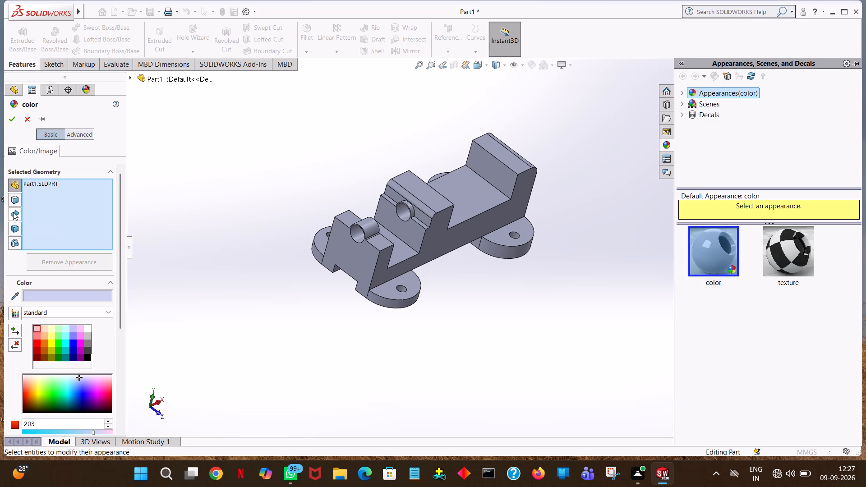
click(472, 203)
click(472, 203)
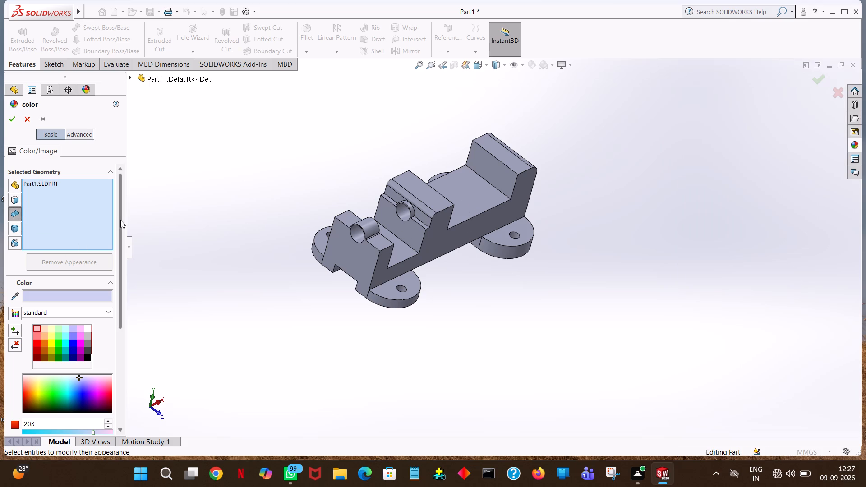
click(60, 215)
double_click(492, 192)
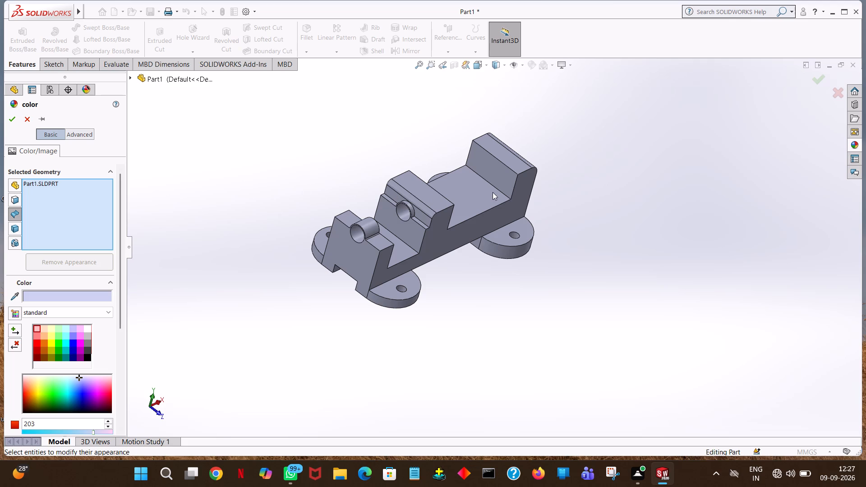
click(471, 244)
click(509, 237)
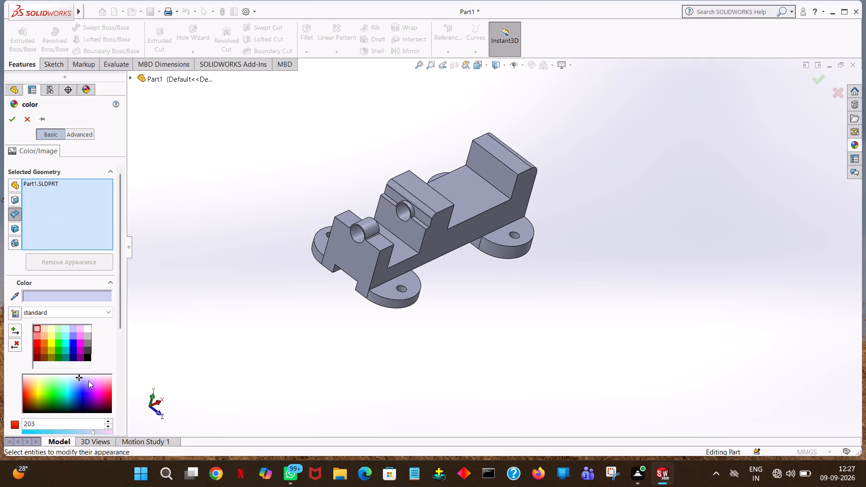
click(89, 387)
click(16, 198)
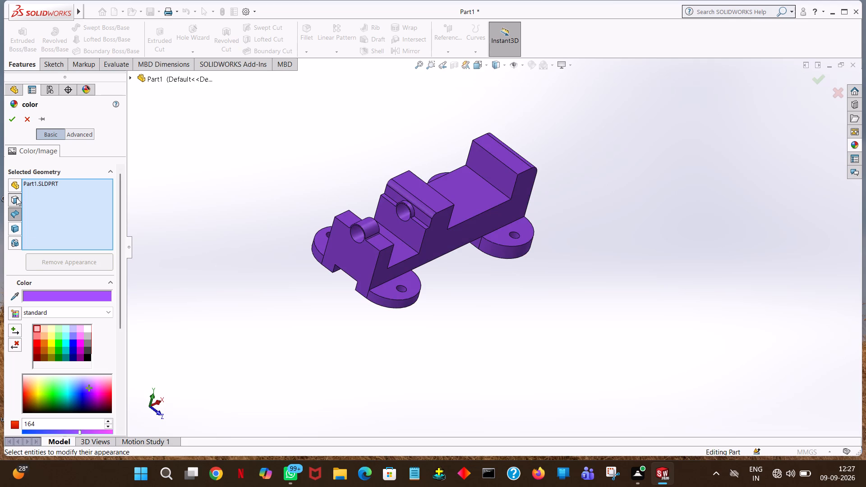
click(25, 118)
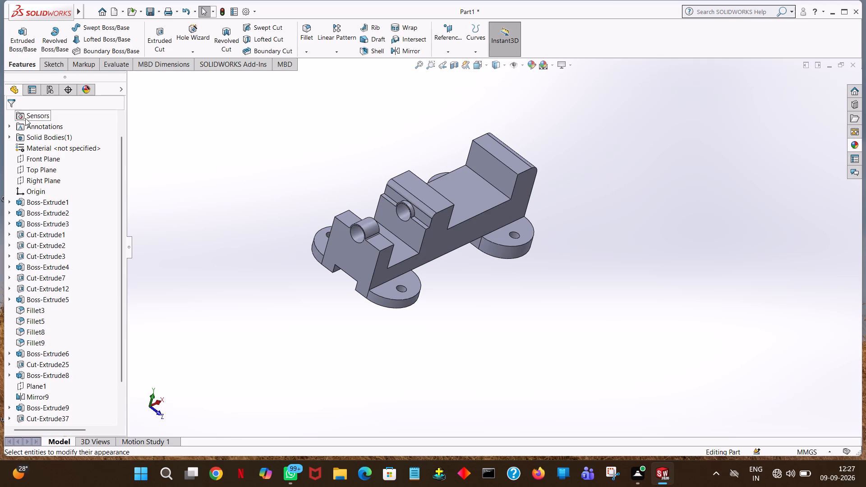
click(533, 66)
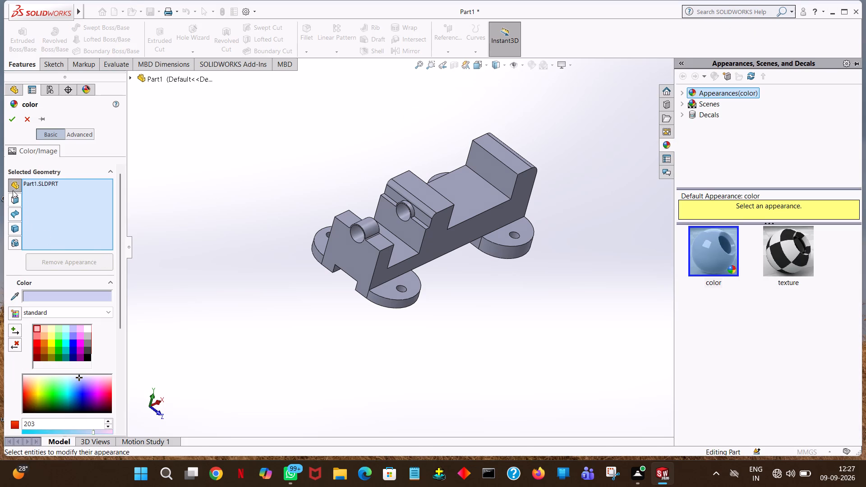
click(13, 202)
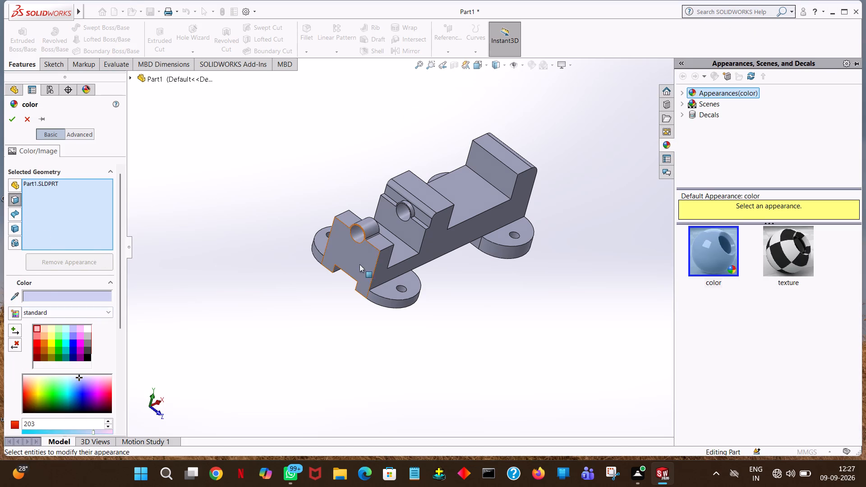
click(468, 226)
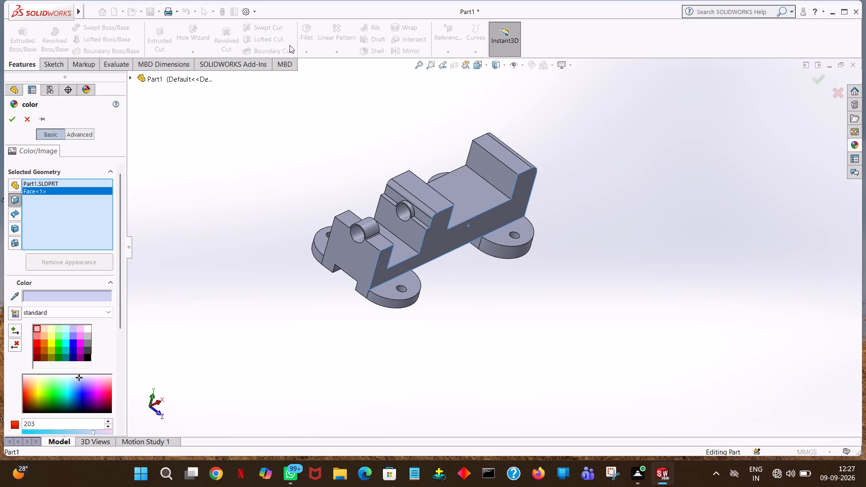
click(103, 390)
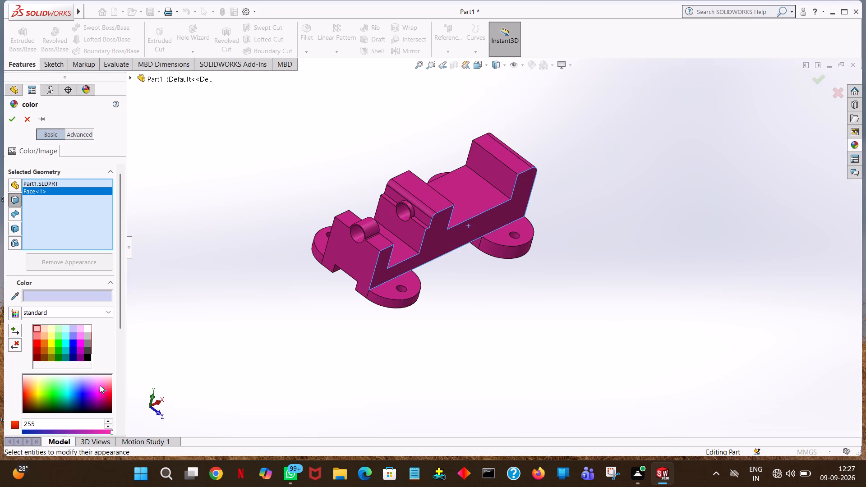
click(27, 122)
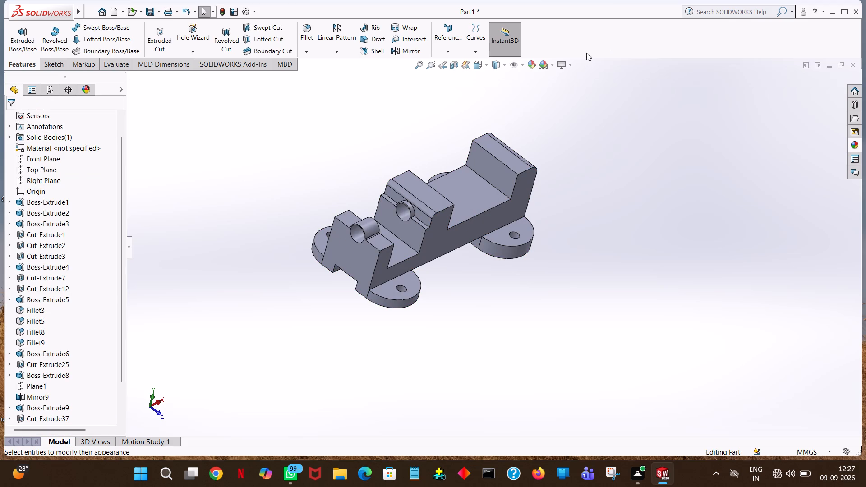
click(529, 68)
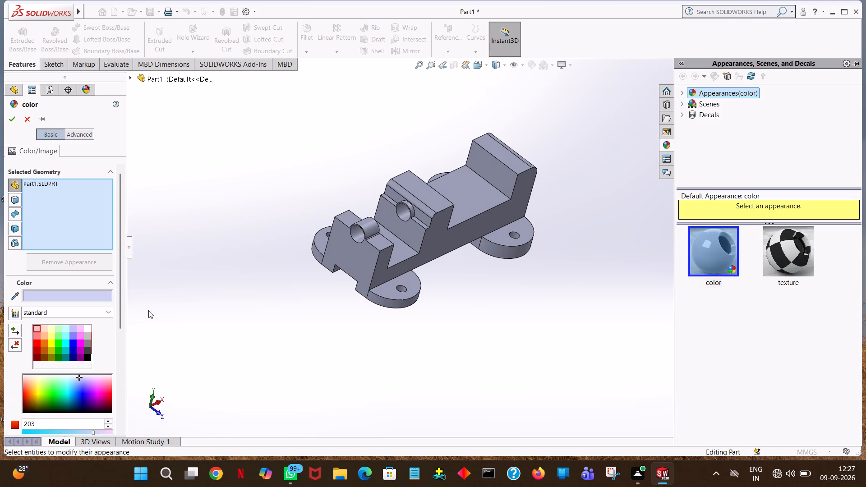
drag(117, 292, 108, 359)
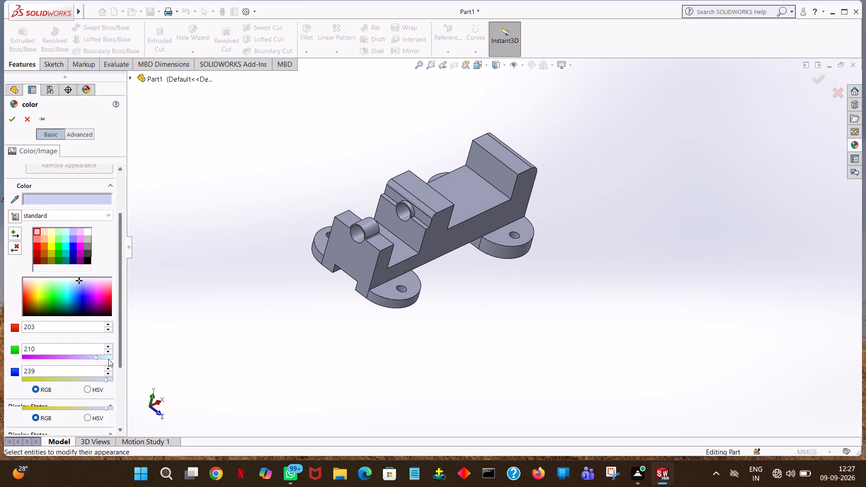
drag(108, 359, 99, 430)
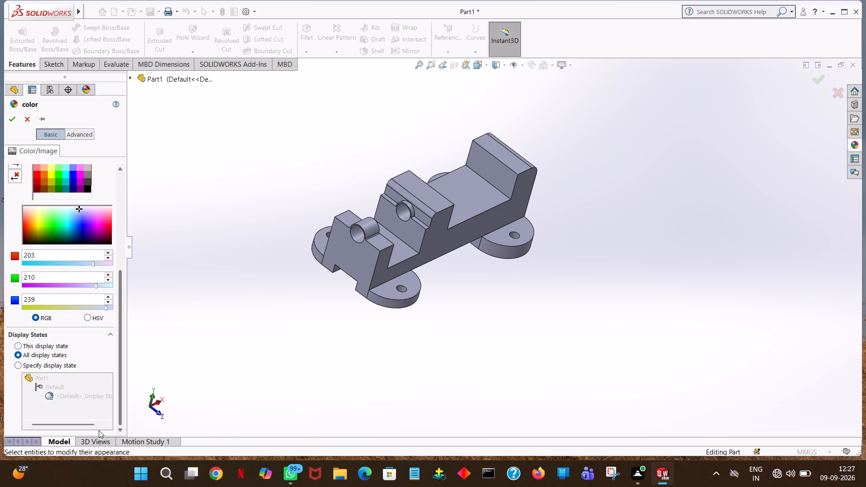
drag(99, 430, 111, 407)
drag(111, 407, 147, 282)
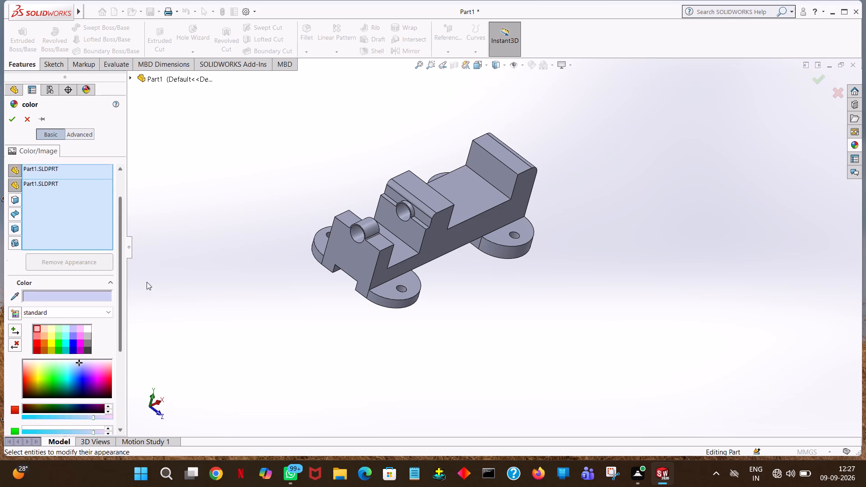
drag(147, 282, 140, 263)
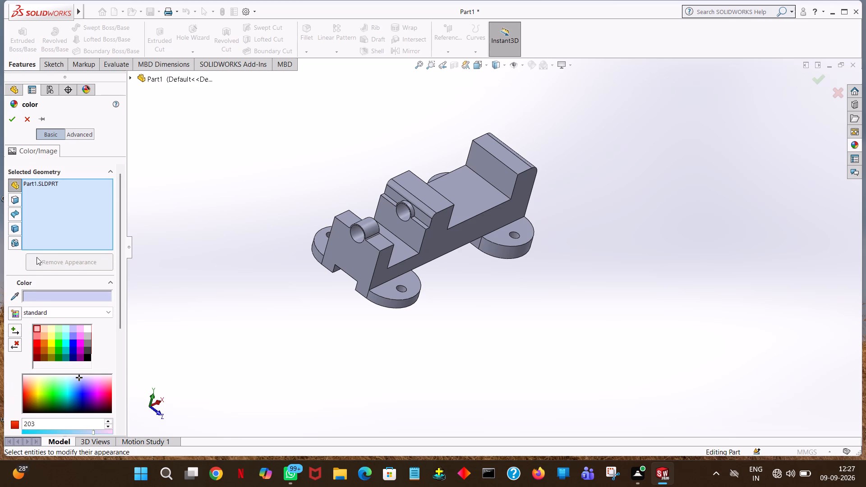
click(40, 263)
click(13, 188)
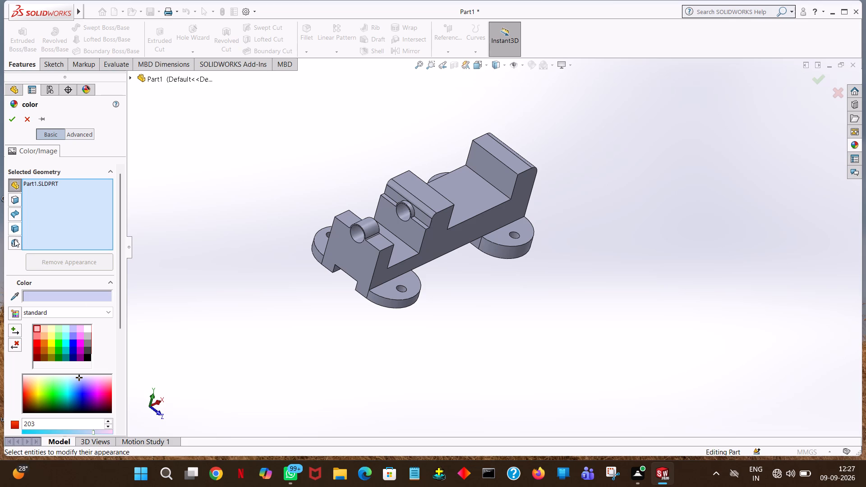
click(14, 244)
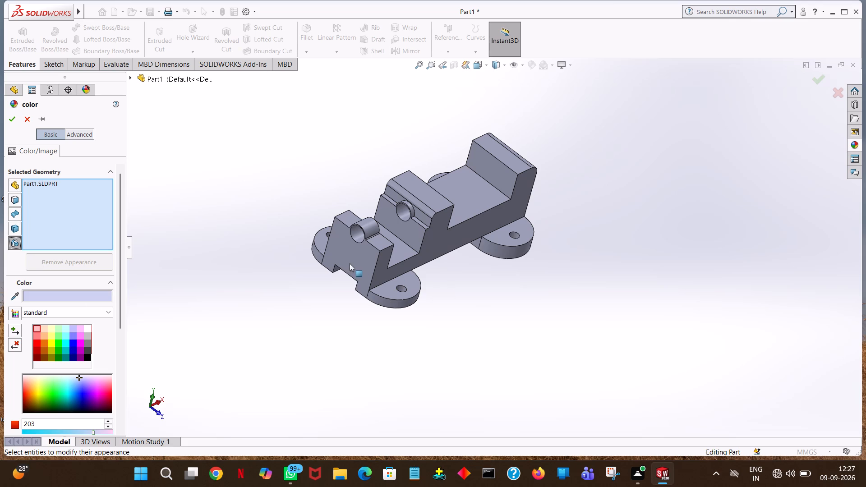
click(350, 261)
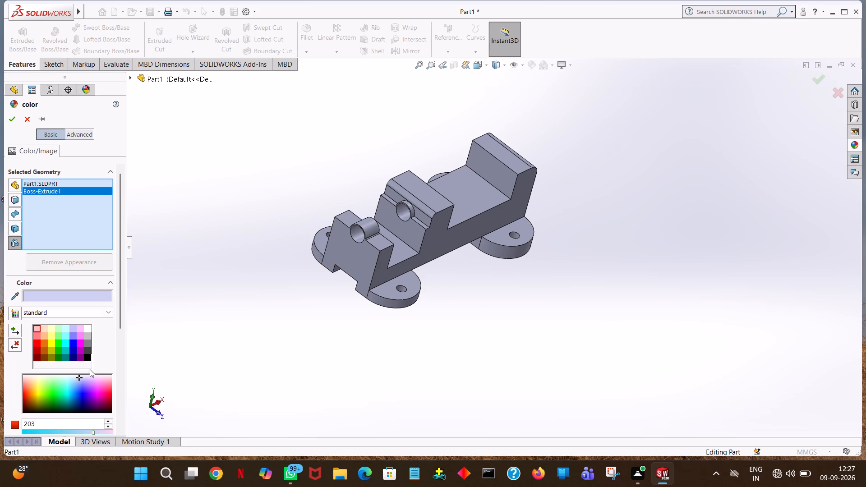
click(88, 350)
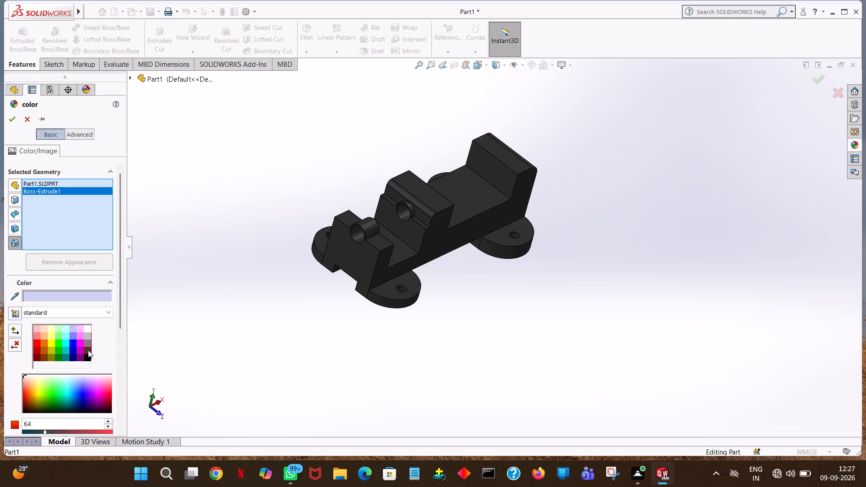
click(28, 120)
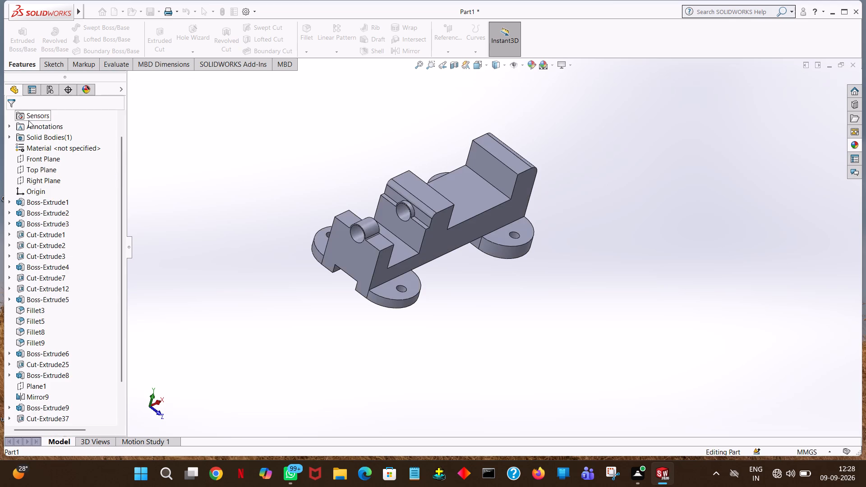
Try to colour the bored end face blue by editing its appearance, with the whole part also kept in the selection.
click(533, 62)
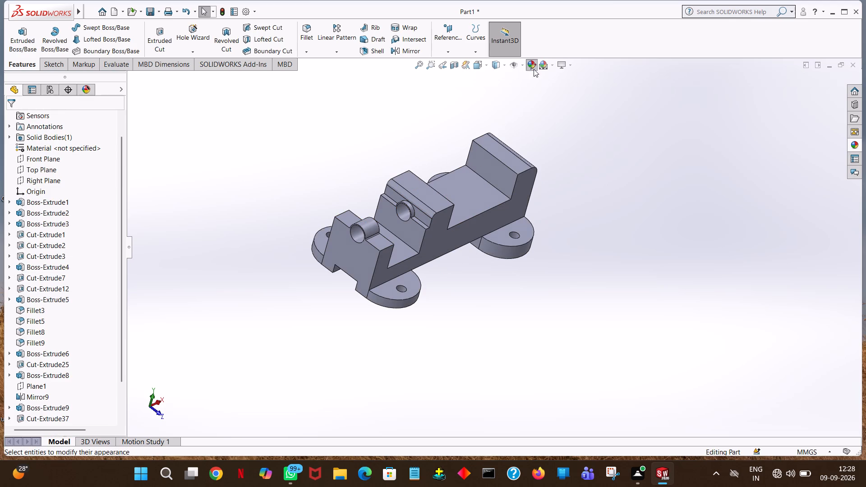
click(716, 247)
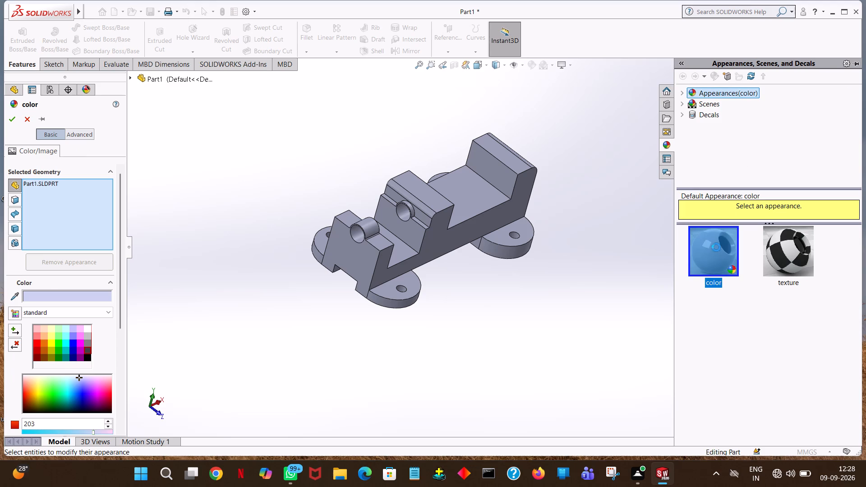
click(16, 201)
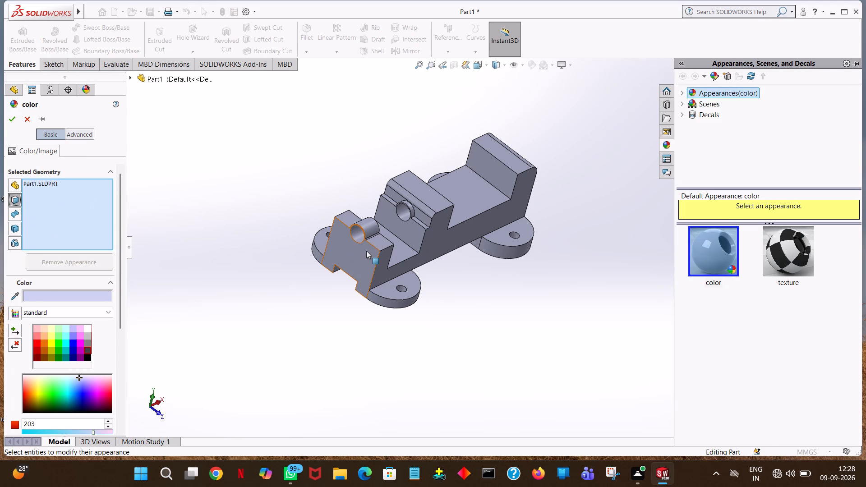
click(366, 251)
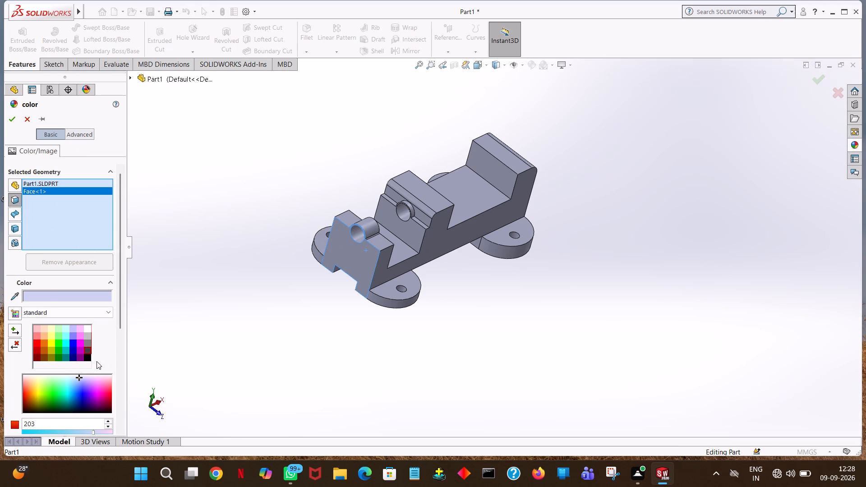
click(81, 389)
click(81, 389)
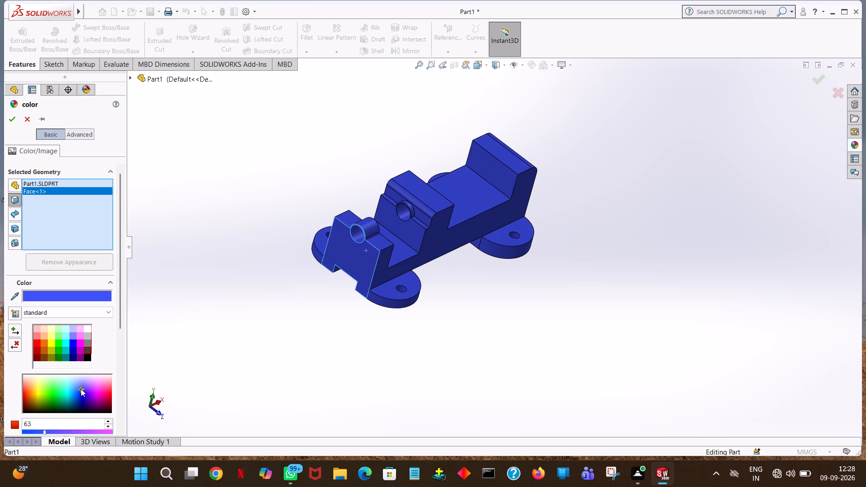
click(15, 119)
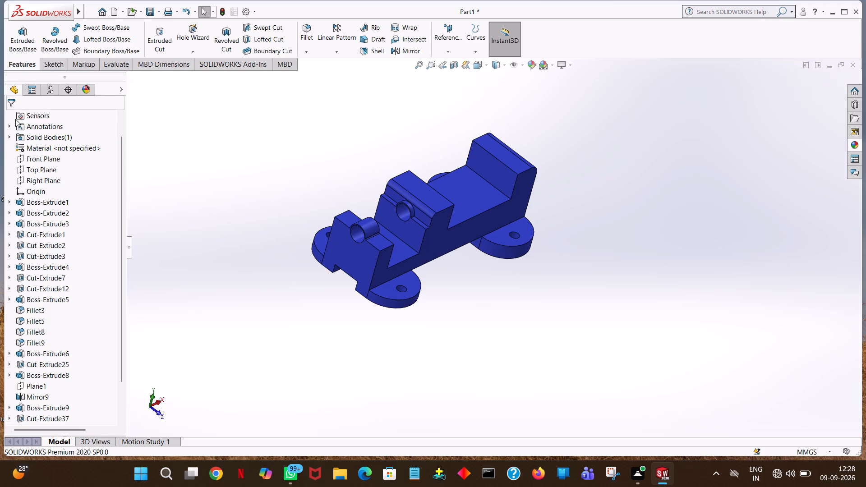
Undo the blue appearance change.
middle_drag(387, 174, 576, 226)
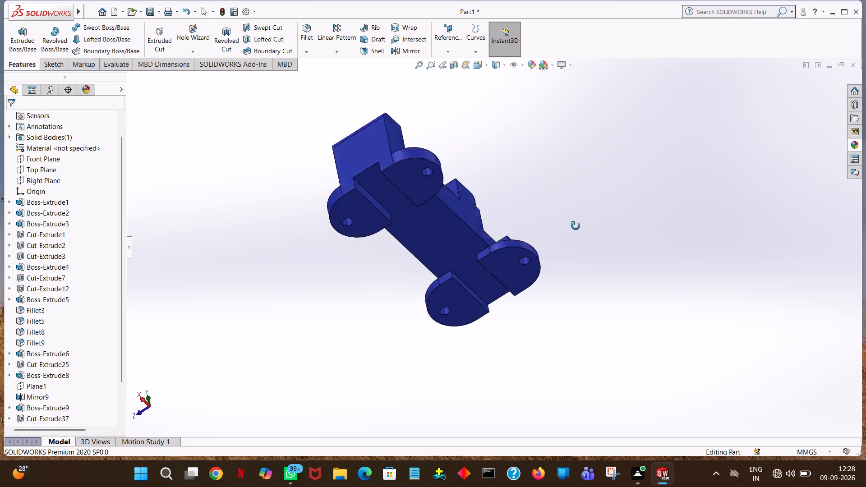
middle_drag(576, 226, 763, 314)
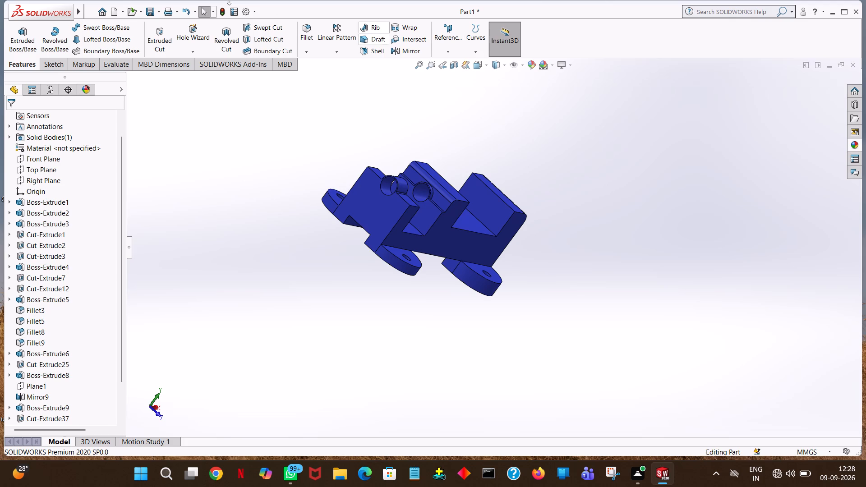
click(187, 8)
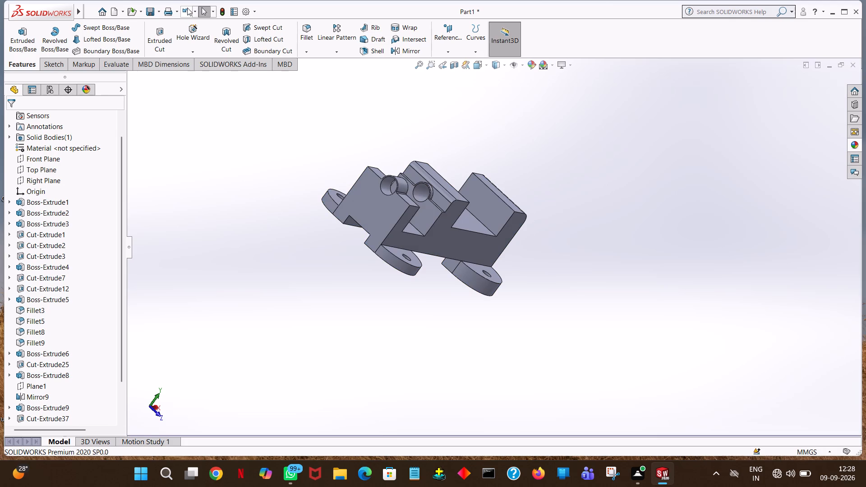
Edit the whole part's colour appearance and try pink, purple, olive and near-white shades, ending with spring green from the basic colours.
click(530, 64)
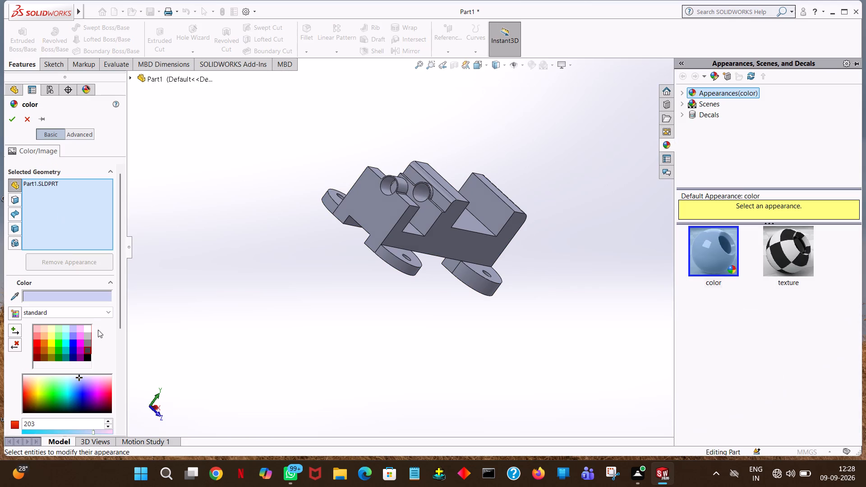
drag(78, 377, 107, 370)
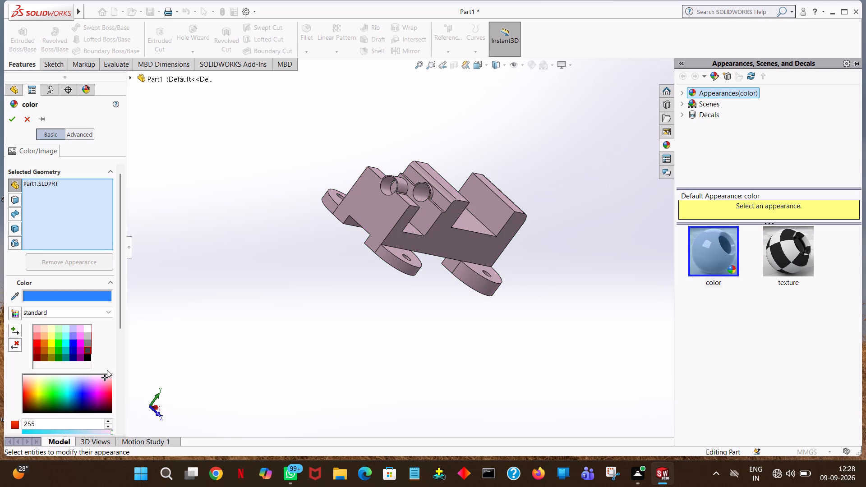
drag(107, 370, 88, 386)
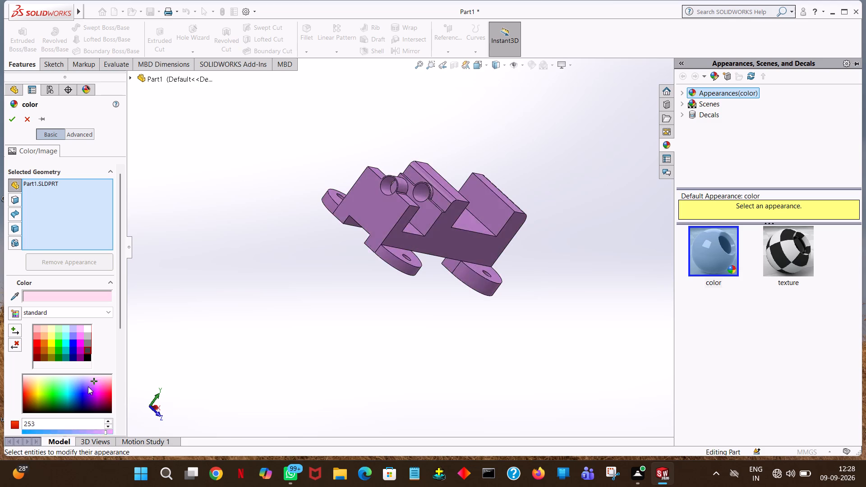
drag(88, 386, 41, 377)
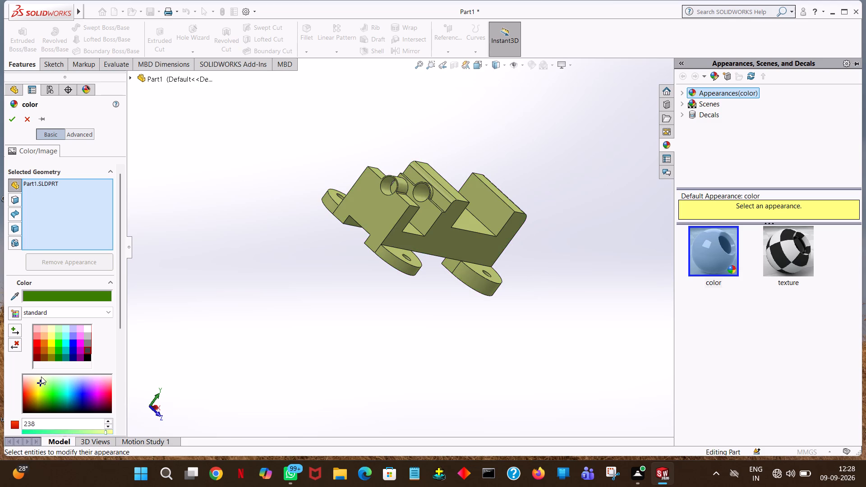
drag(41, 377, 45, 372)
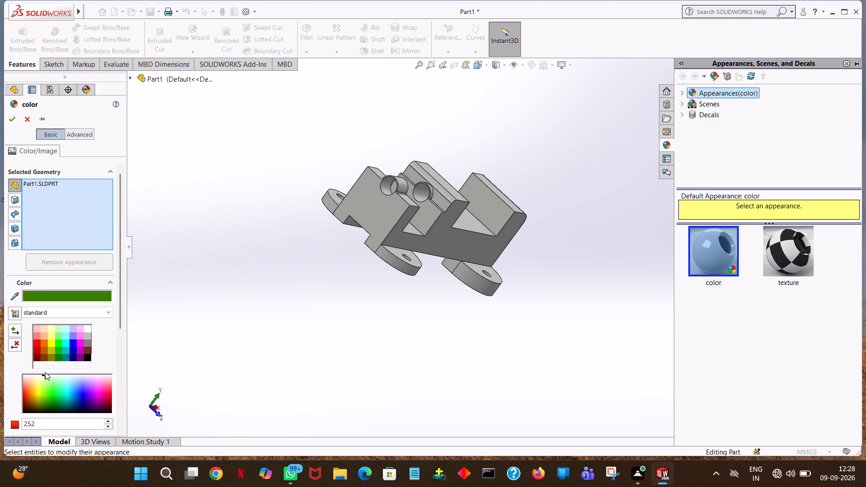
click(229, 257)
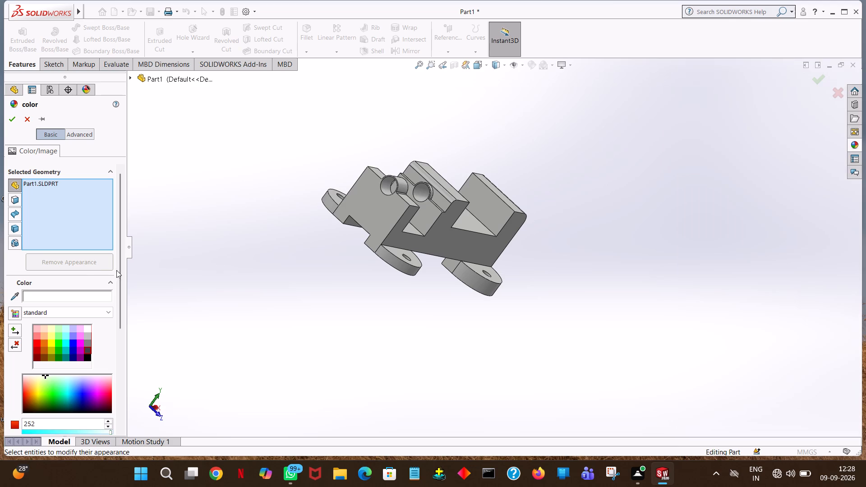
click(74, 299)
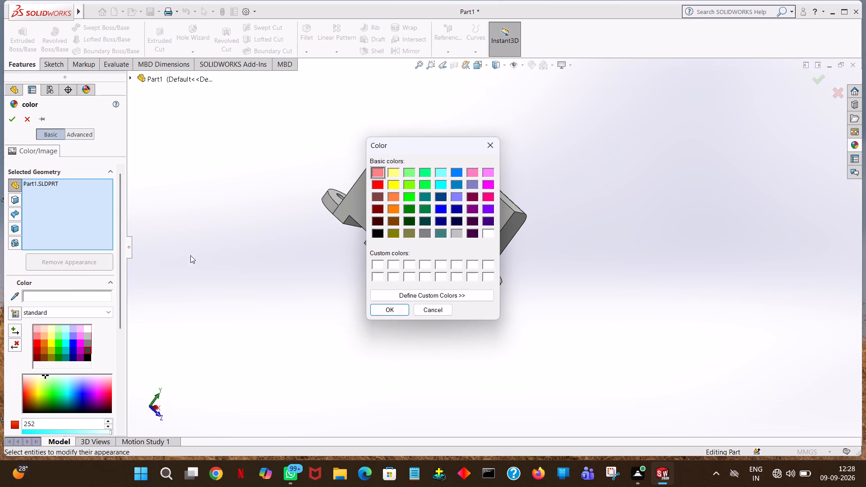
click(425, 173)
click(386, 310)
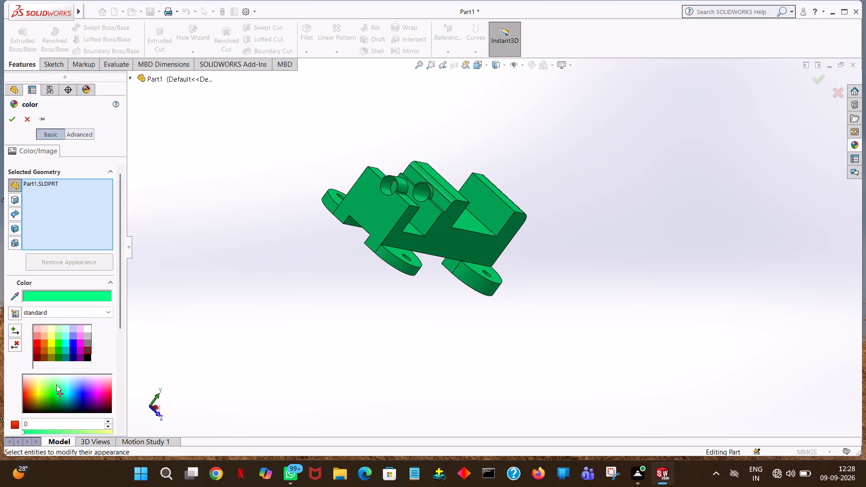
Choose a pale yellow-beige colour for the whole part from the colour spectrum and apply the appearance.
drag(60, 393, 112, 367)
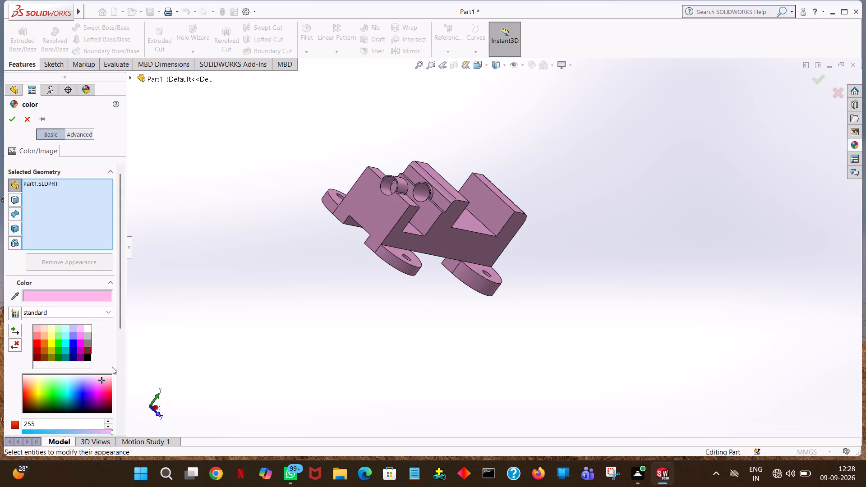
drag(112, 367, 47, 382)
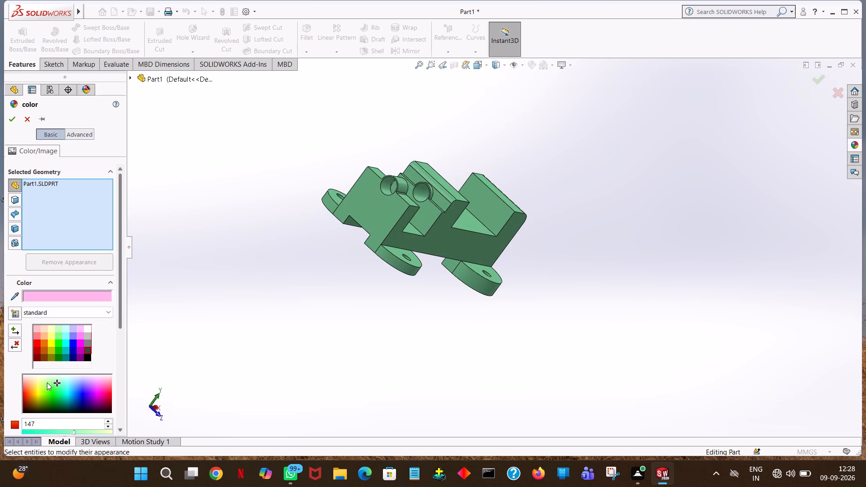
drag(47, 382, 14, 388)
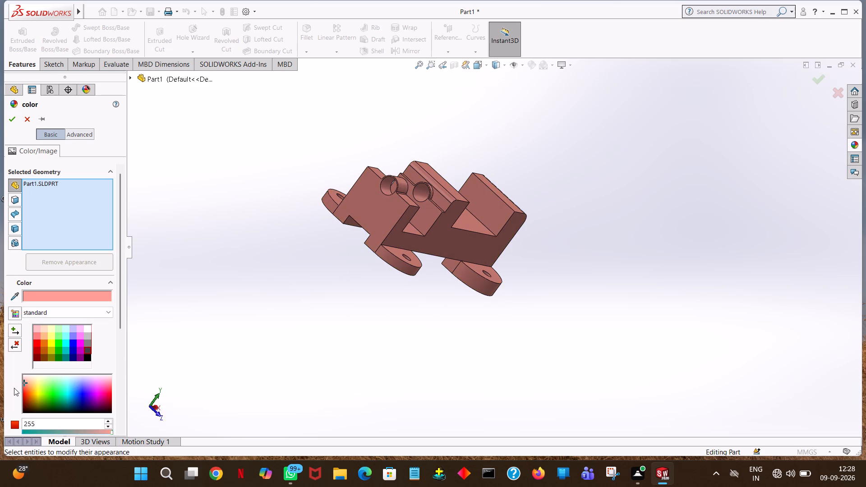
drag(14, 388, 34, 380)
click(169, 266)
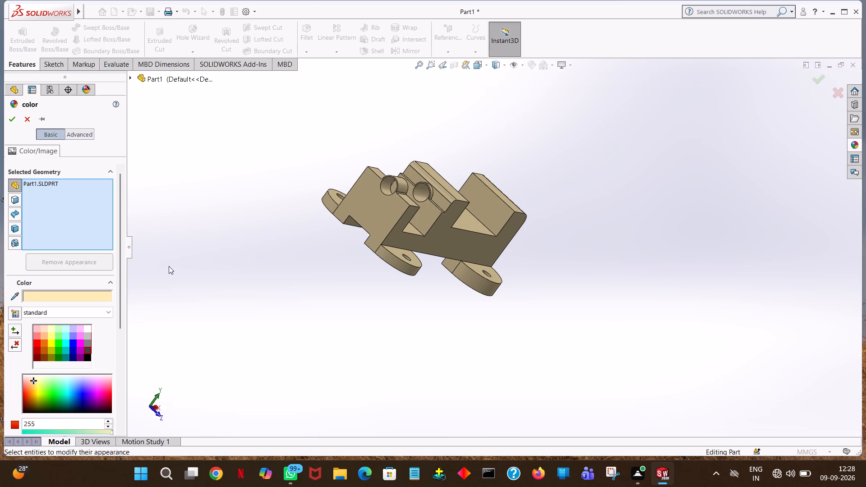
click(17, 229)
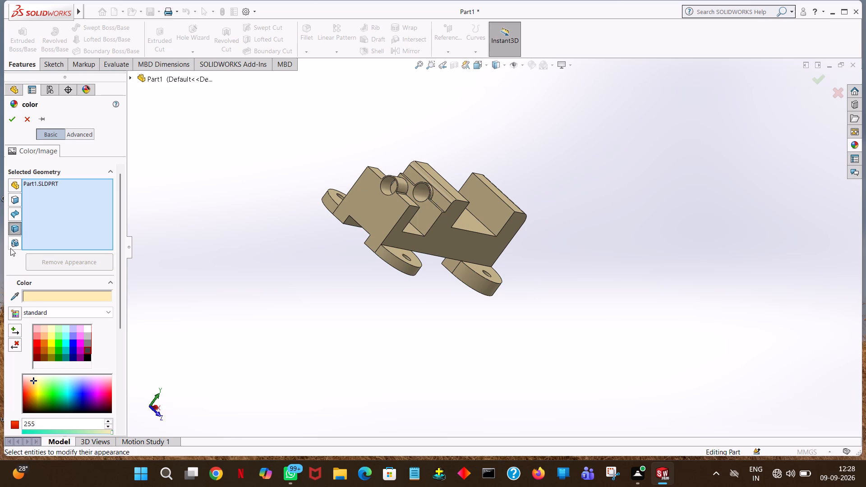
click(10, 244)
click(10, 212)
click(12, 199)
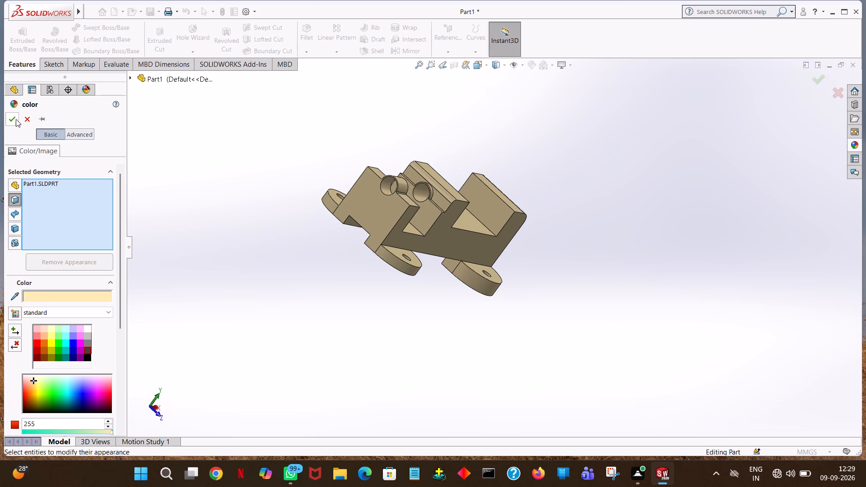
click(14, 119)
click(588, 141)
middle_drag(589, 142, 470, 194)
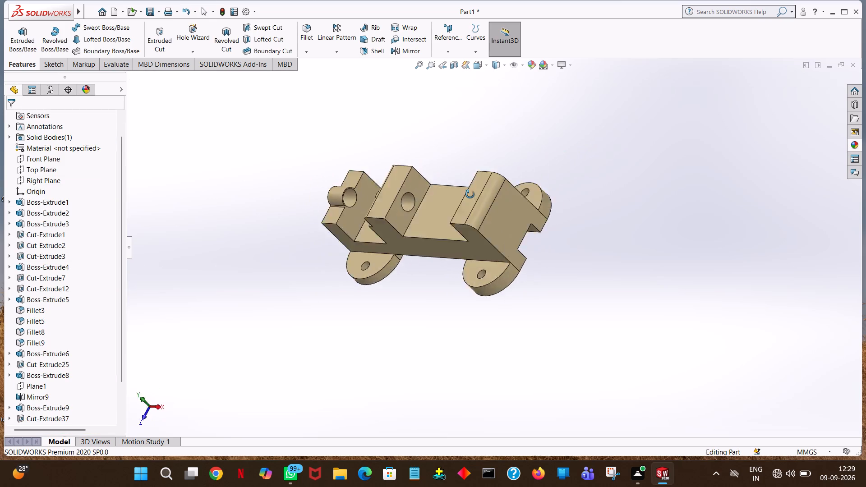
middle_drag(470, 194, 742, 422)
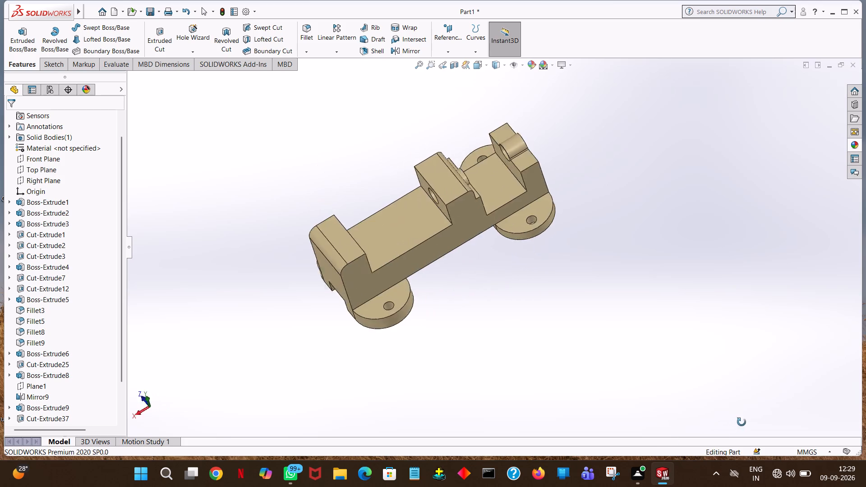
middle_drag(742, 422, 732, 386)
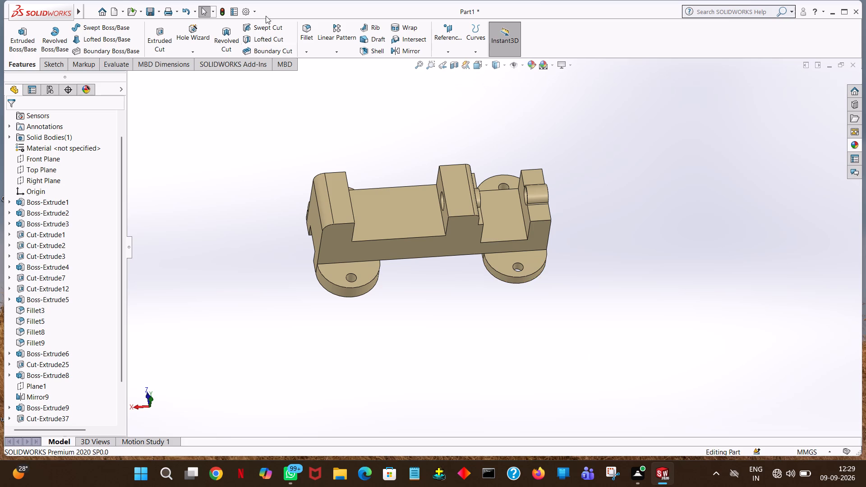
Save the part as "bench vice" in SOLIDWORKS Part format in the "desighn new job" folder on New Volume (E:).
click(150, 9)
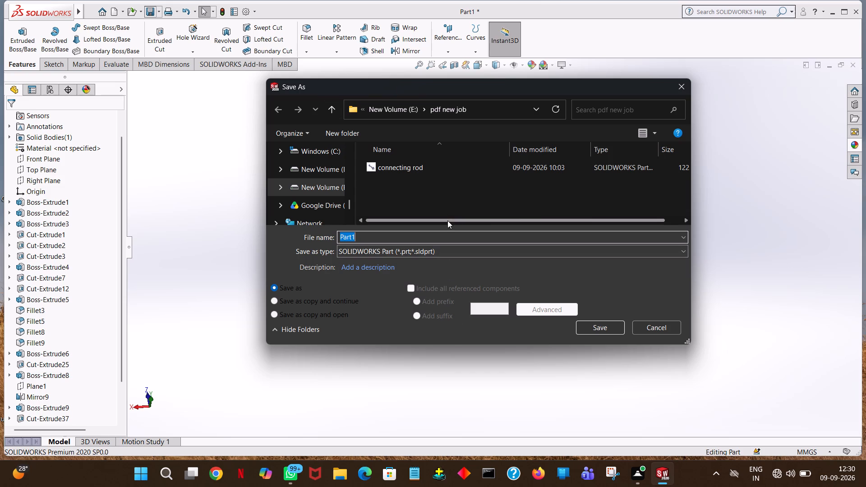
drag(447, 221, 358, 218)
drag(358, 218, 357, 218)
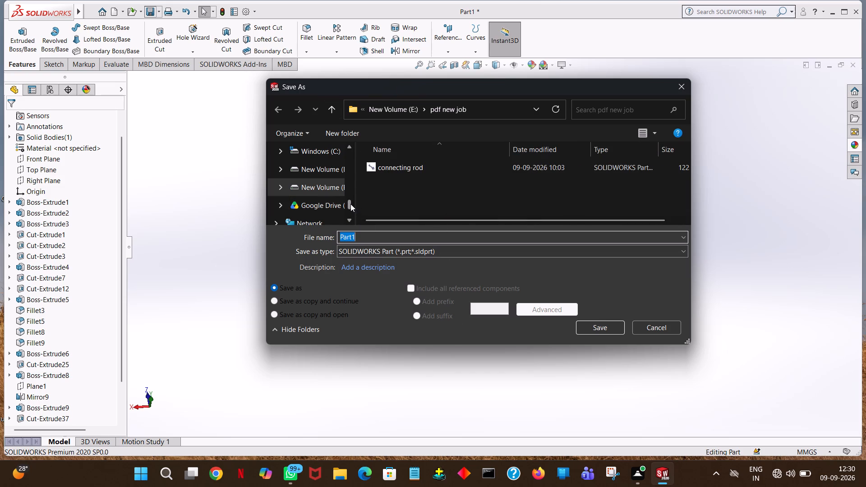
click(350, 204)
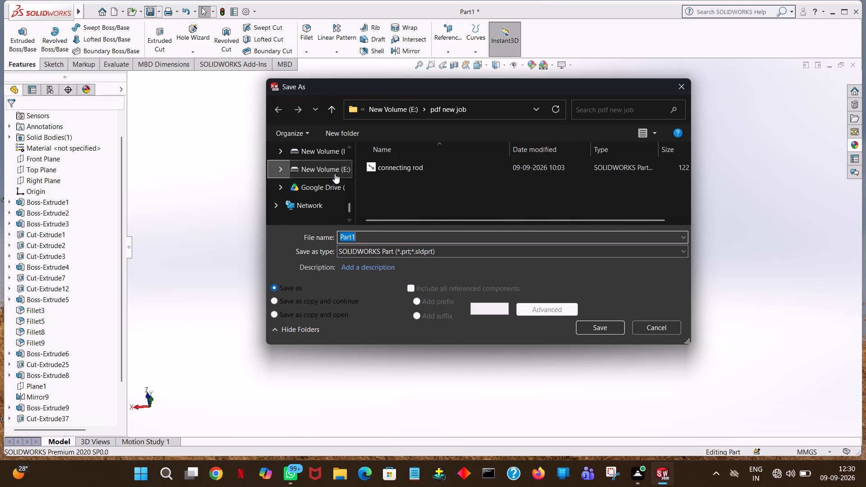
click(334, 170)
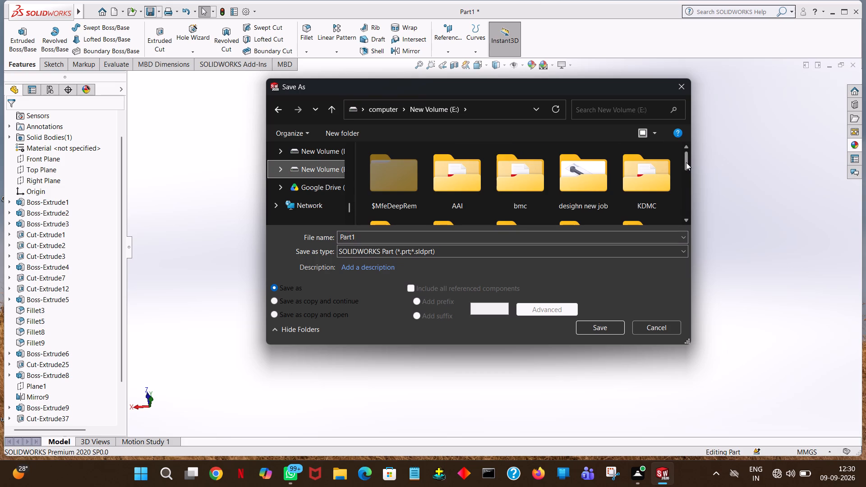
double_click(601, 188)
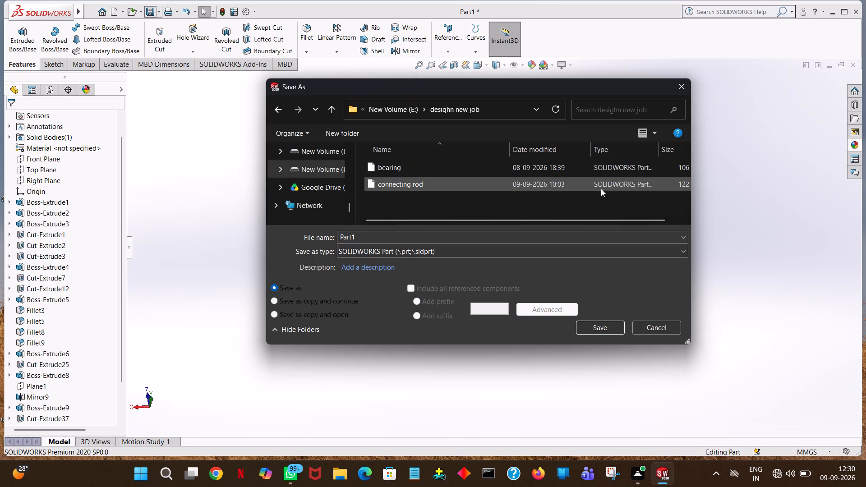
drag(514, 88, 652, 124)
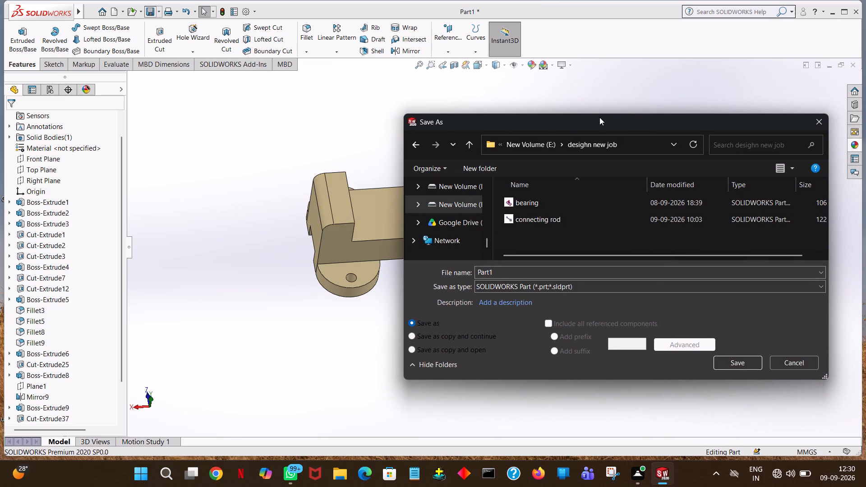
drag(121, 191, 130, 121)
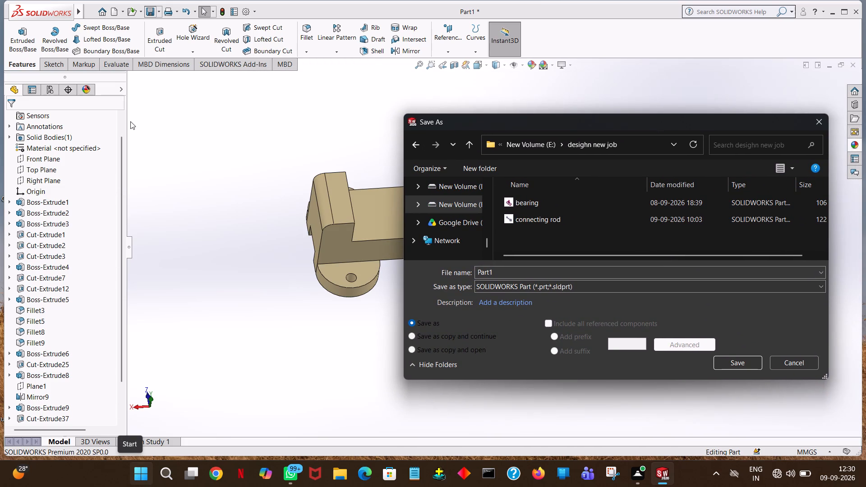
drag(130, 121, 133, 113)
drag(121, 146, 129, 111)
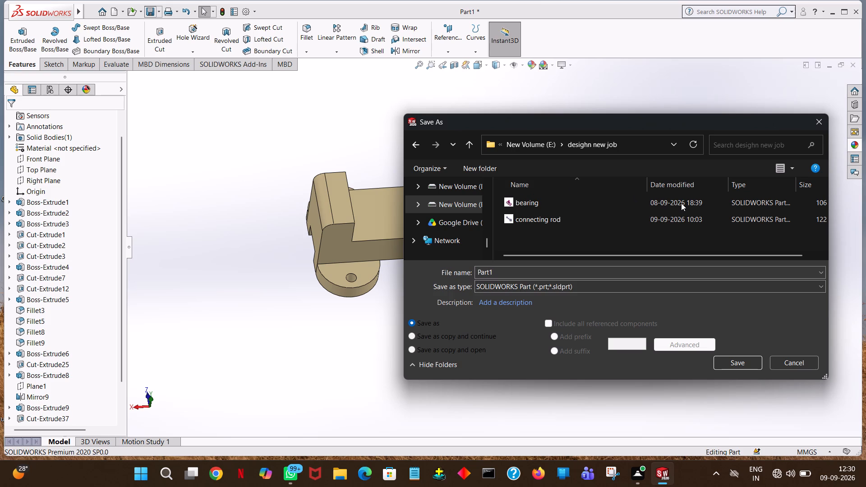
double_click(523, 270)
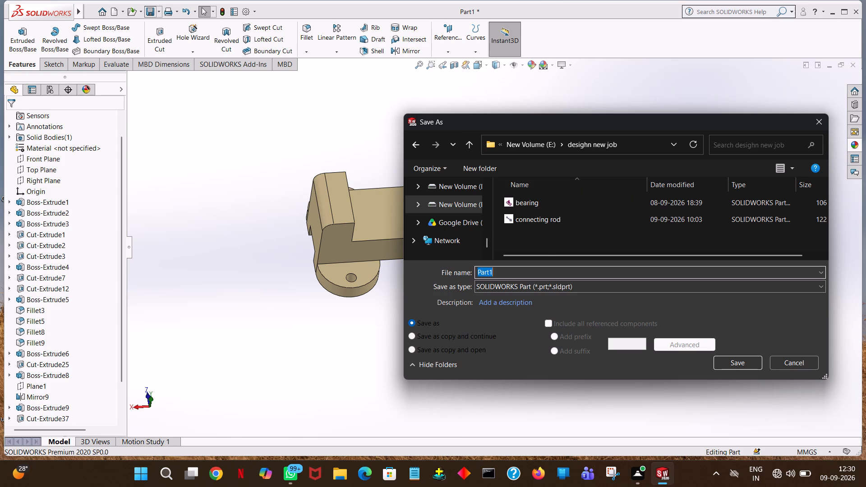
text(bench)
key(space)
text(vice)
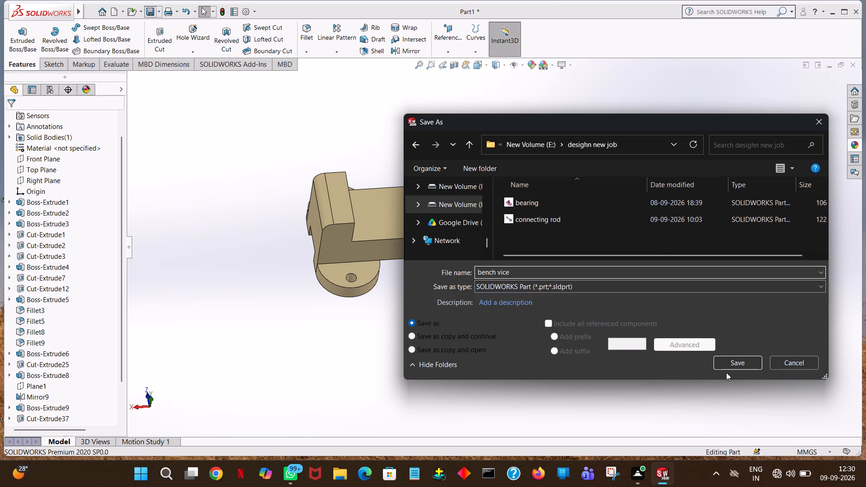
click(738, 366)
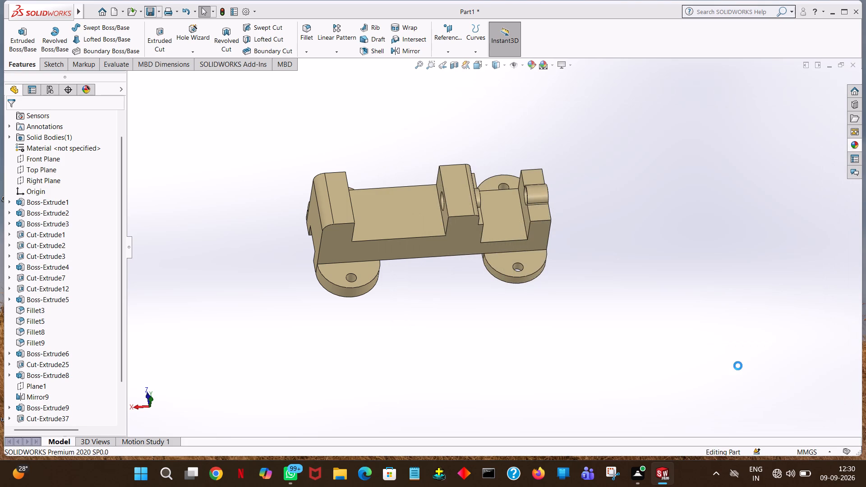
Save a copy of the part as "bench vice" in Adobe Portable Document Format (*.pdf) in the "pdf new job" folder on New Volume (E:).
click(158, 11)
click(168, 31)
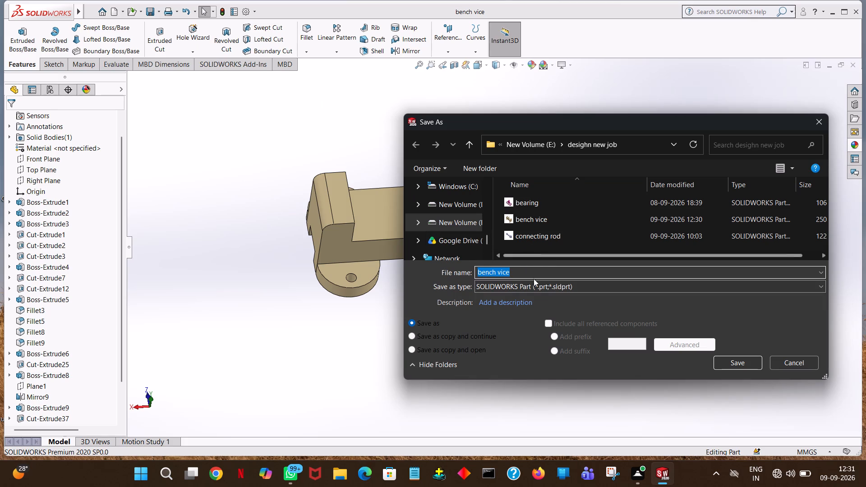
click(530, 144)
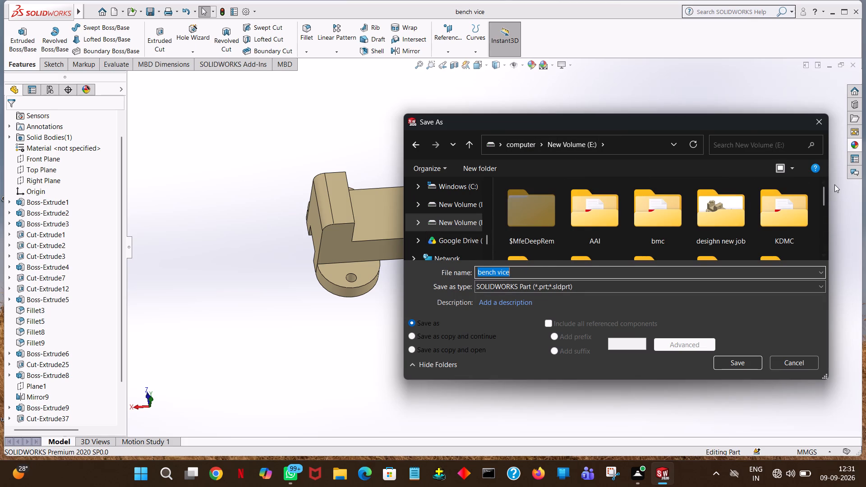
drag(822, 193, 827, 216)
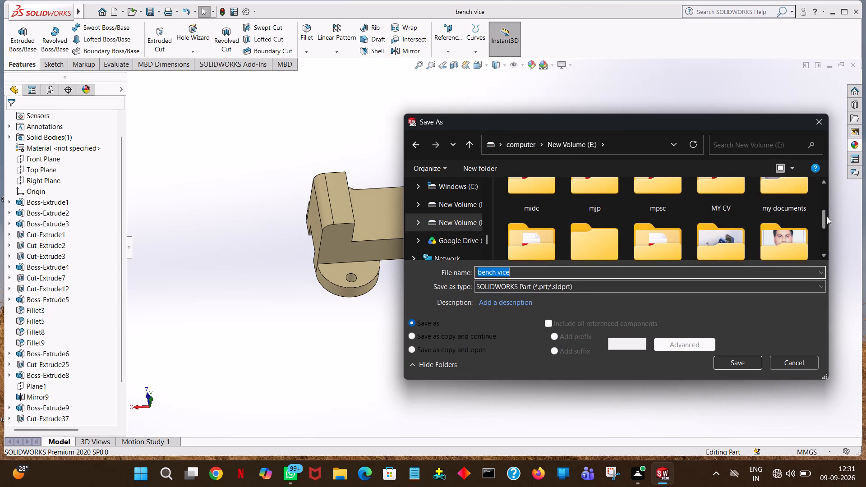
drag(827, 216, 830, 234)
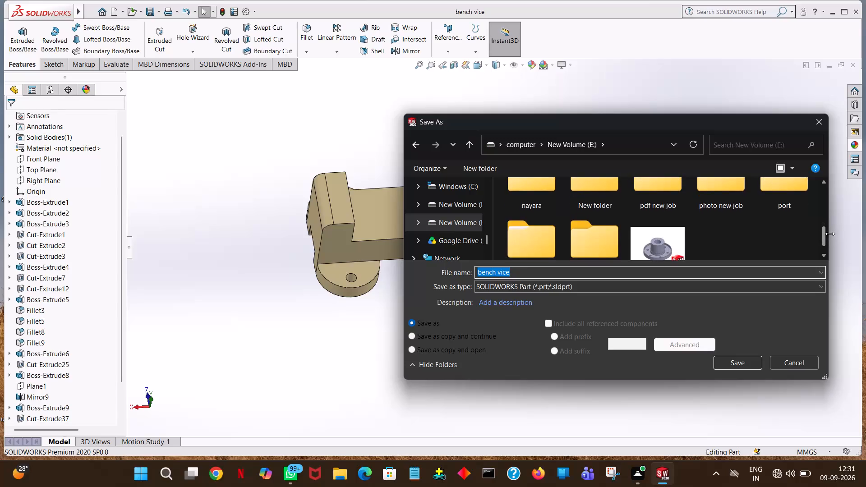
click(654, 192)
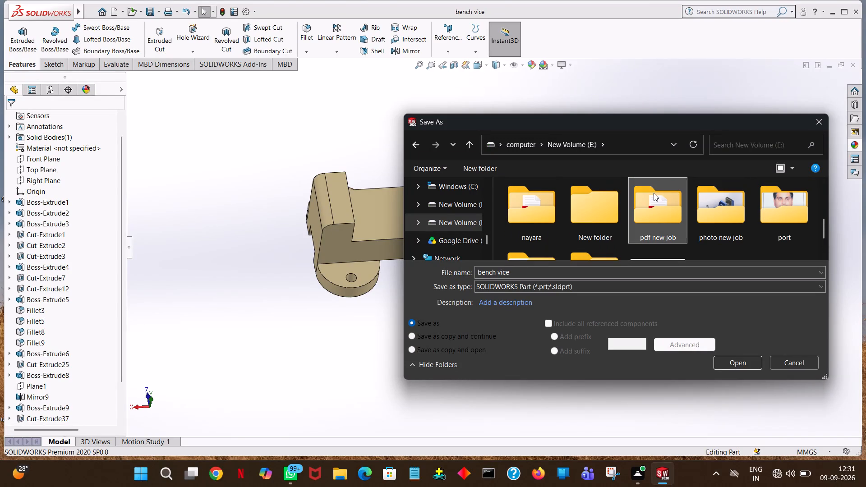
double_click(659, 211)
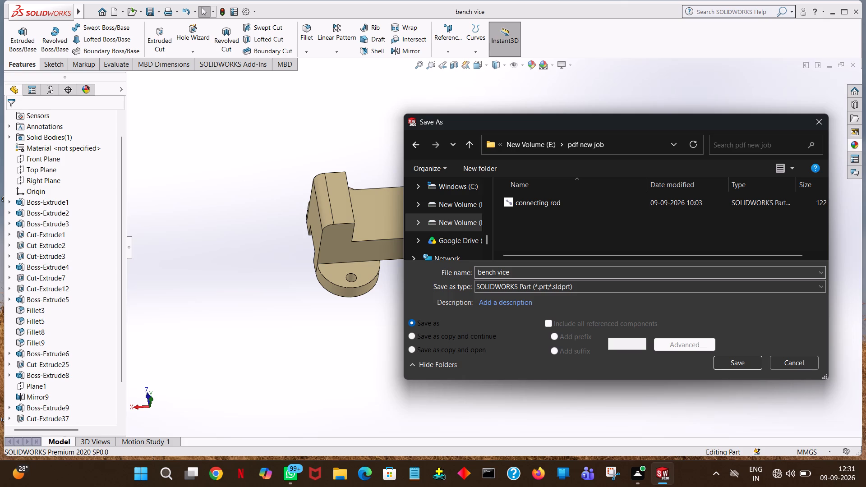
click(594, 289)
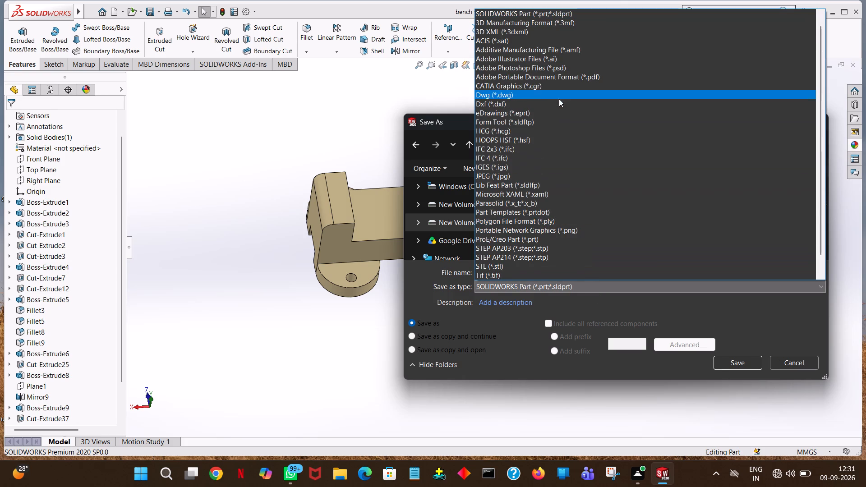
click(563, 79)
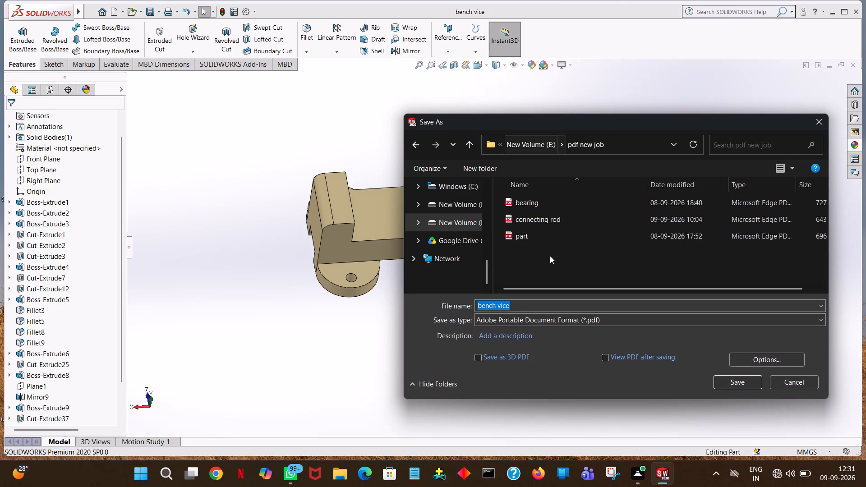
click(595, 257)
click(745, 381)
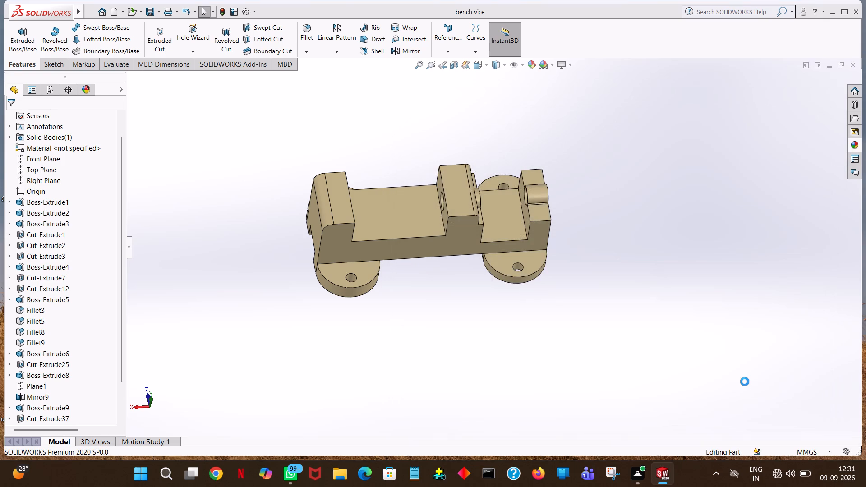
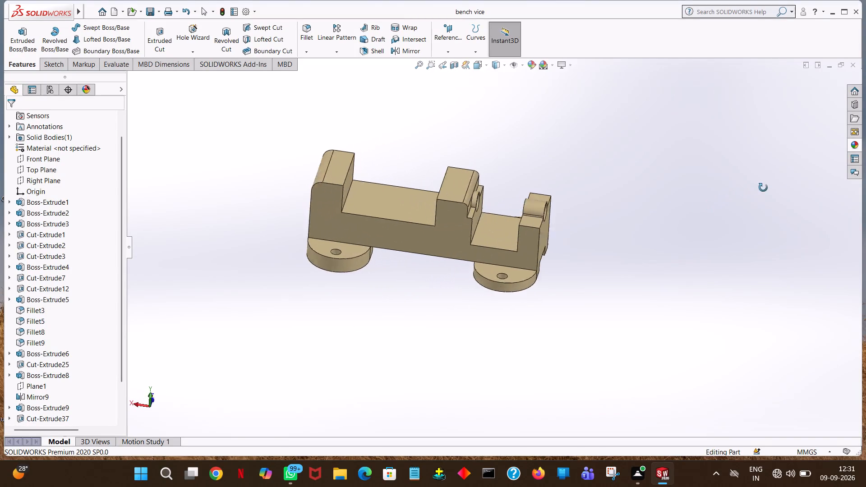
Inspect the finished bench vice body from all sides, including the underside, the mounting lugs, the upright jaws and the screw holes.
middle_drag(715, 204, 603, 338)
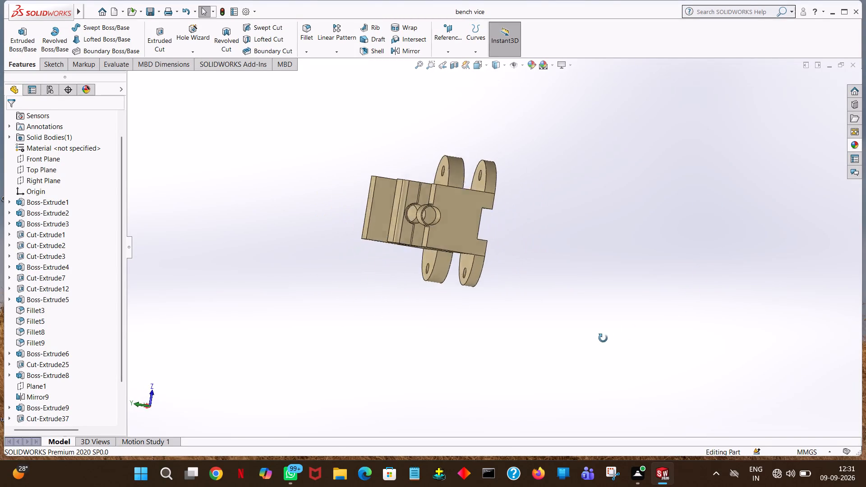
middle_drag(603, 338, 569, 342)
middle_drag(461, 232, 435, 242)
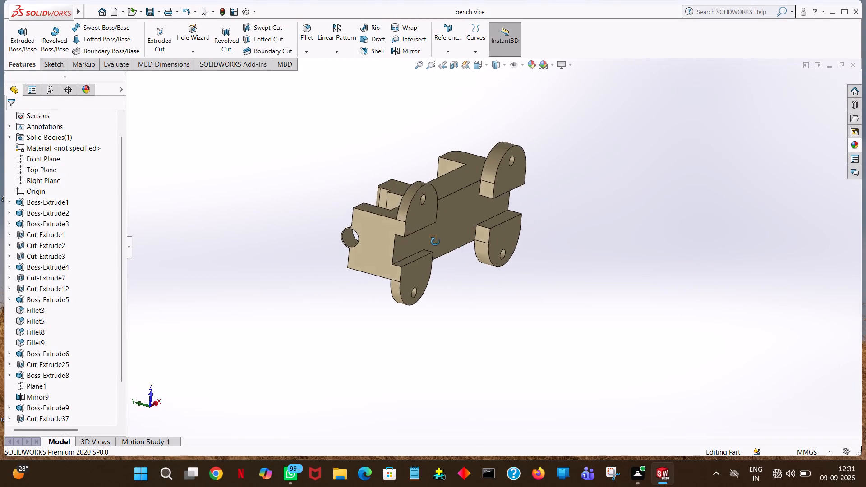
middle_drag(435, 242, 409, 211)
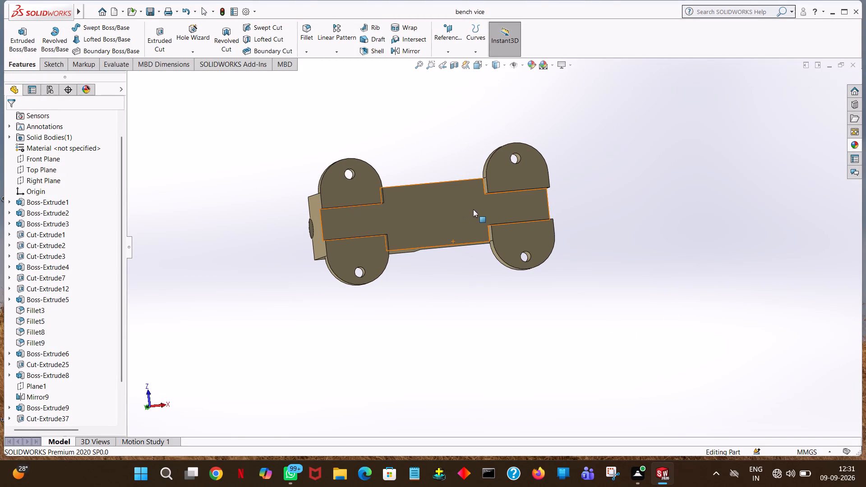
middle_drag(617, 158, 615, 177)
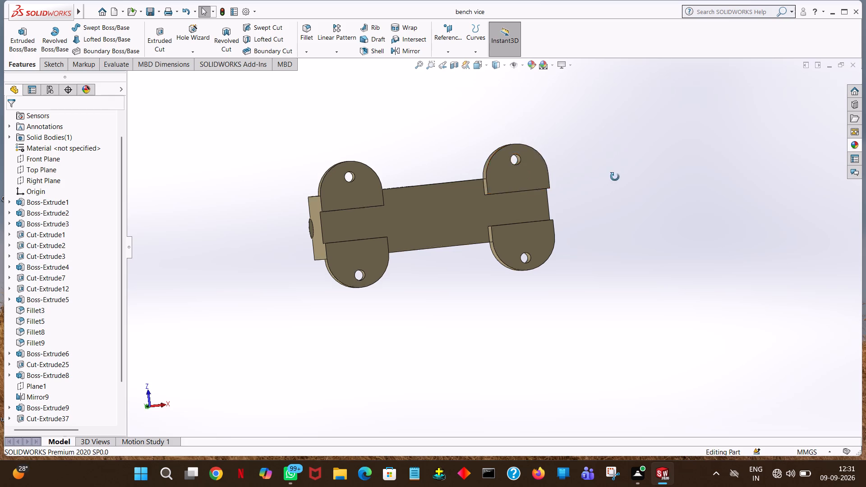
middle_drag(615, 177, 314, 277)
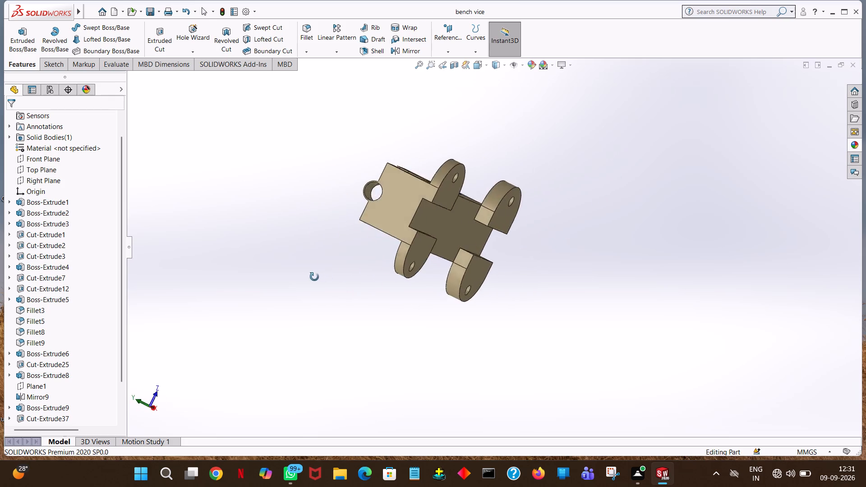
middle_drag(314, 277, 71, 296)
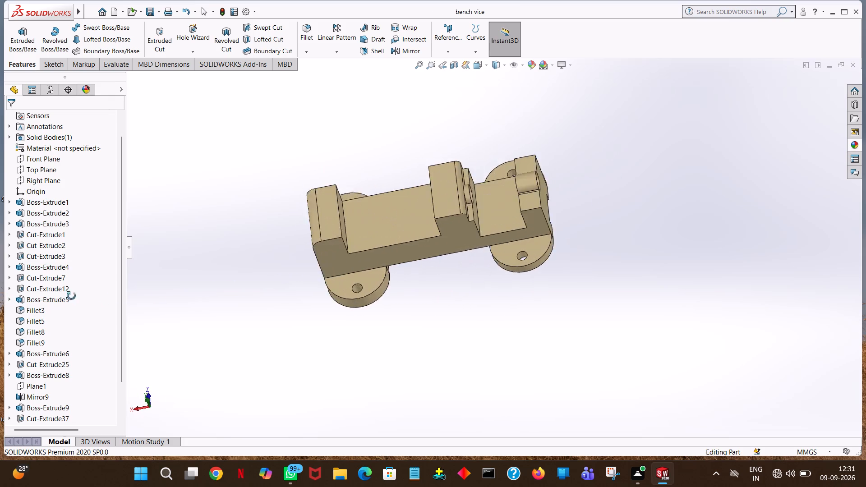
middle_drag(71, 296, 91, 295)
middle_drag(147, 286, 458, 142)
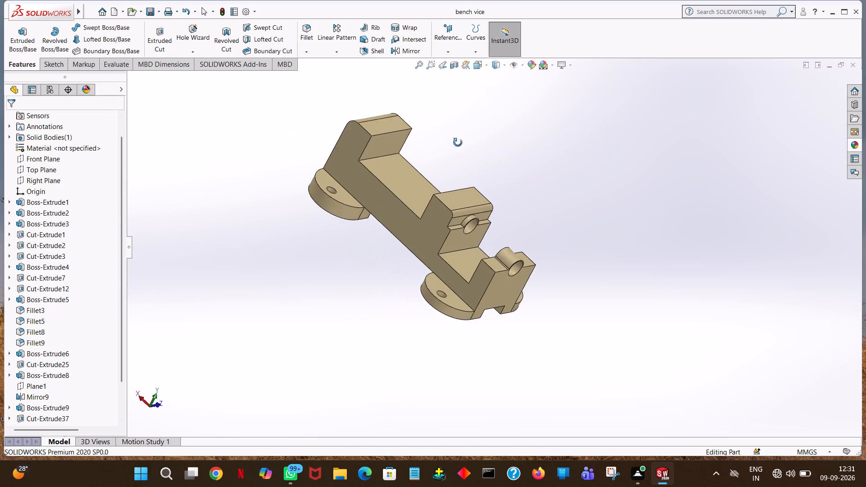
middle_drag(458, 142, 525, 308)
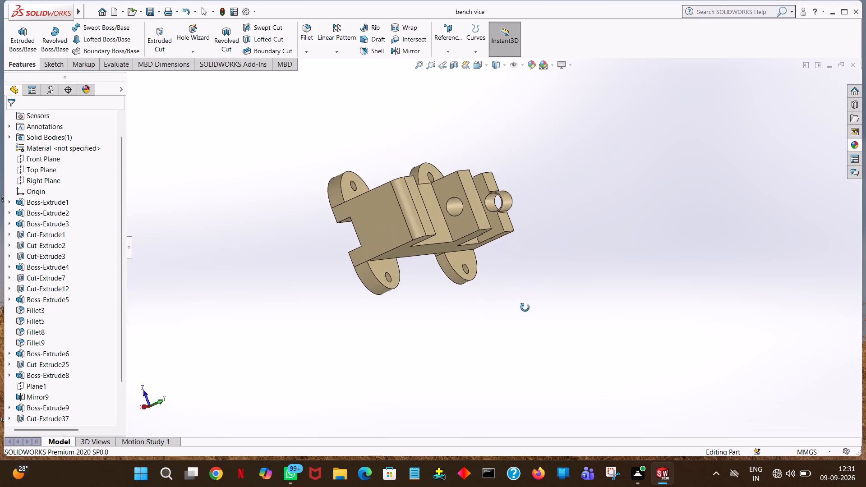
middle_drag(525, 308, 464, 139)
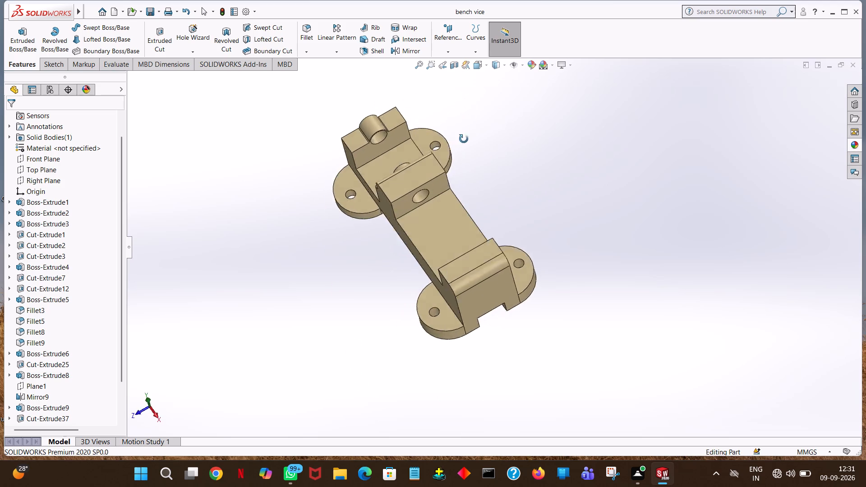
middle_drag(464, 139, 593, 201)
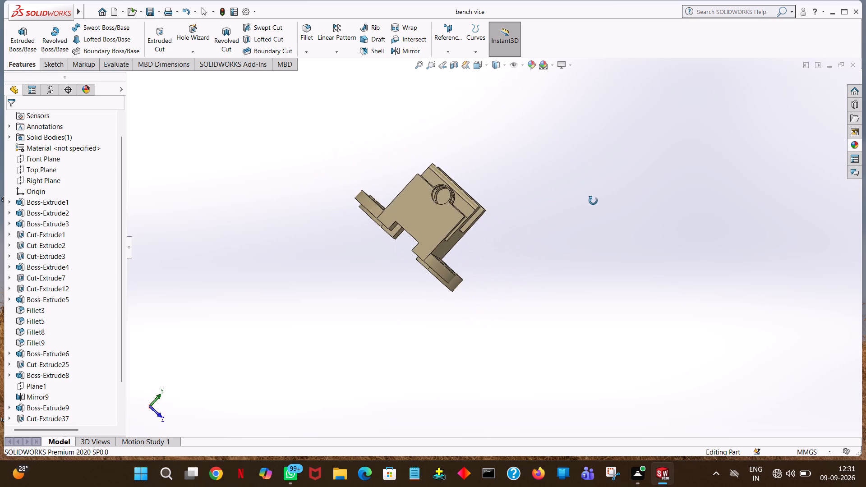
middle_drag(593, 201, 598, 211)
middle_drag(598, 204, 581, 188)
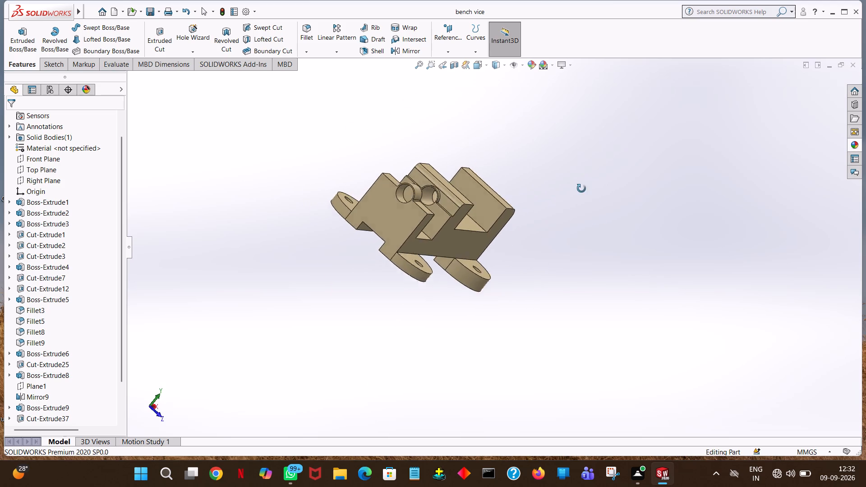
middle_drag(581, 188, 605, 181)
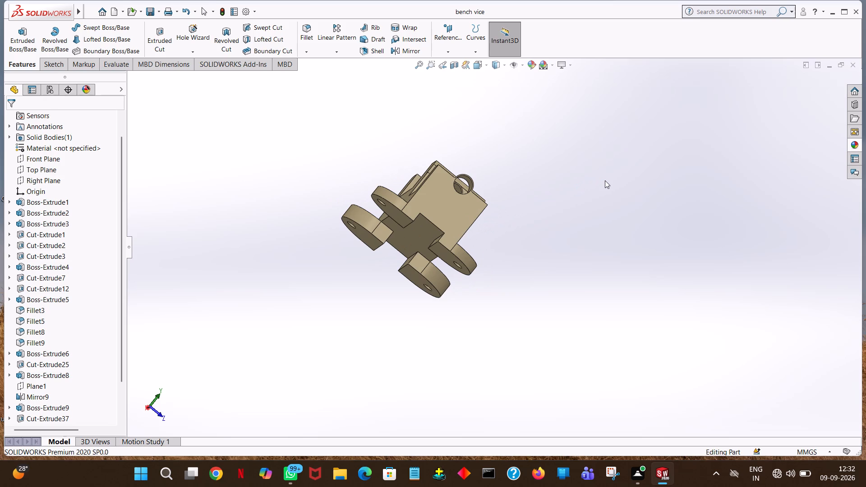
middle_drag(492, 123, 349, 207)
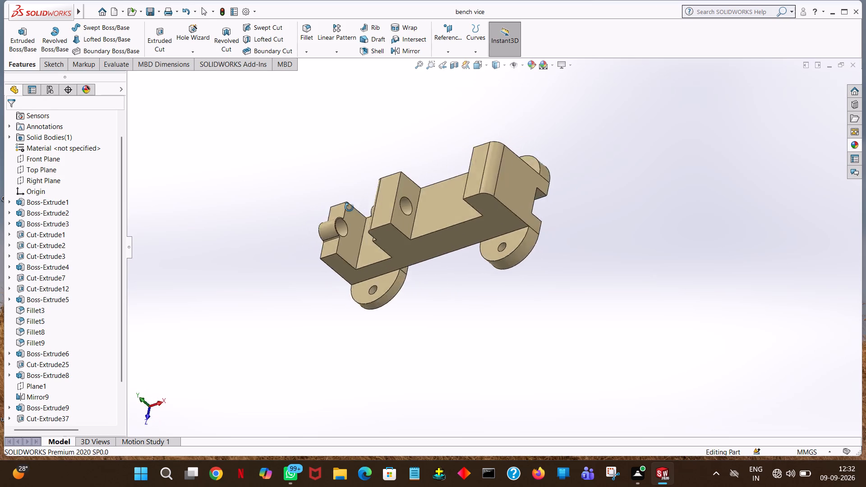
middle_drag(349, 207, 236, 240)
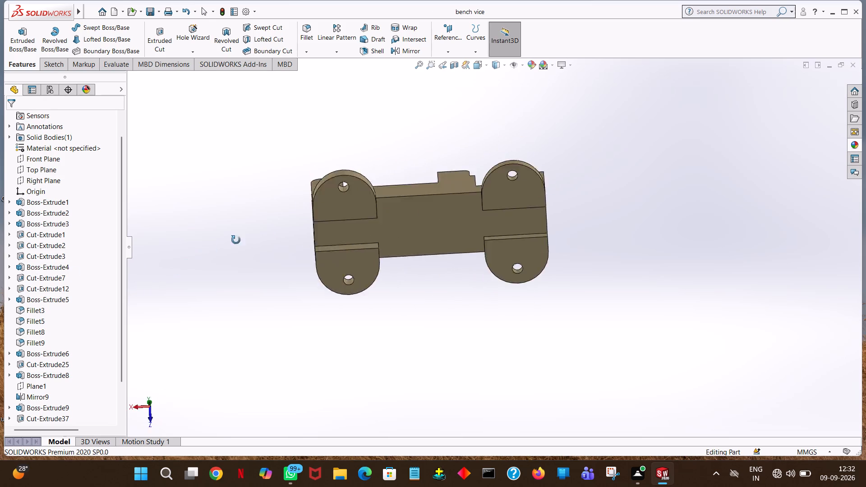
middle_drag(236, 240, 455, 232)
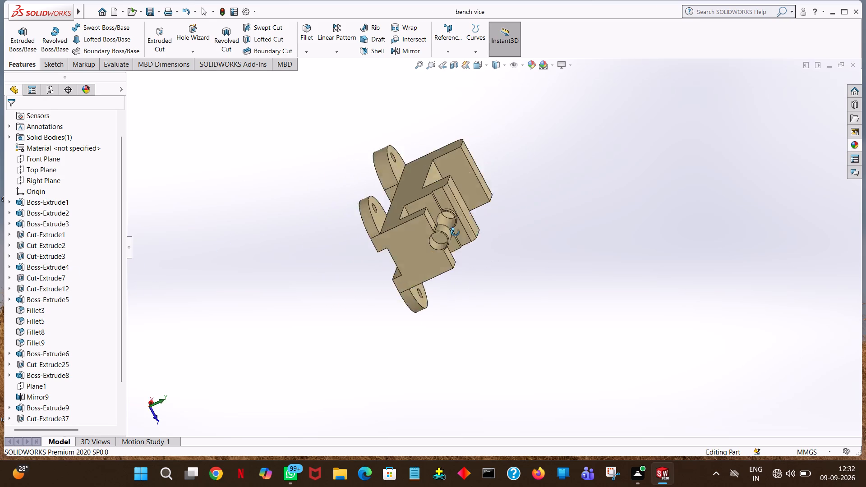
middle_drag(455, 232, 381, 247)
middle_drag(323, 304, 854, 210)
middle_drag(585, 263, 158, 256)
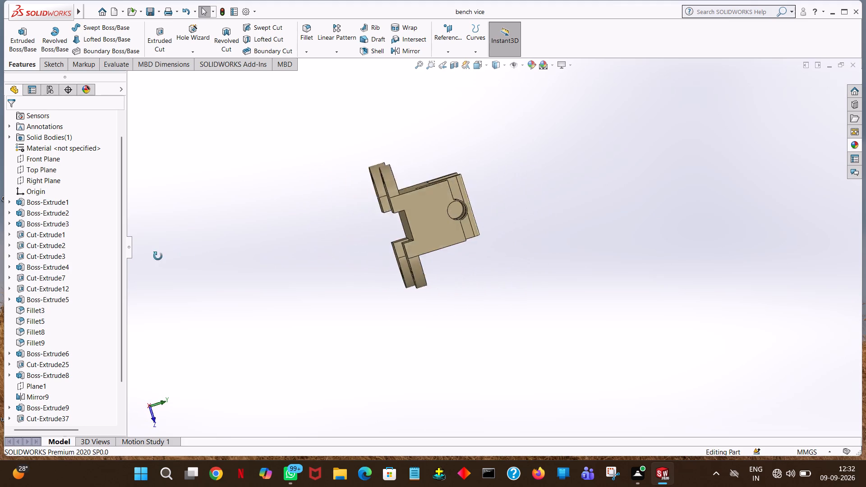
middle_drag(158, 256, 131, 256)
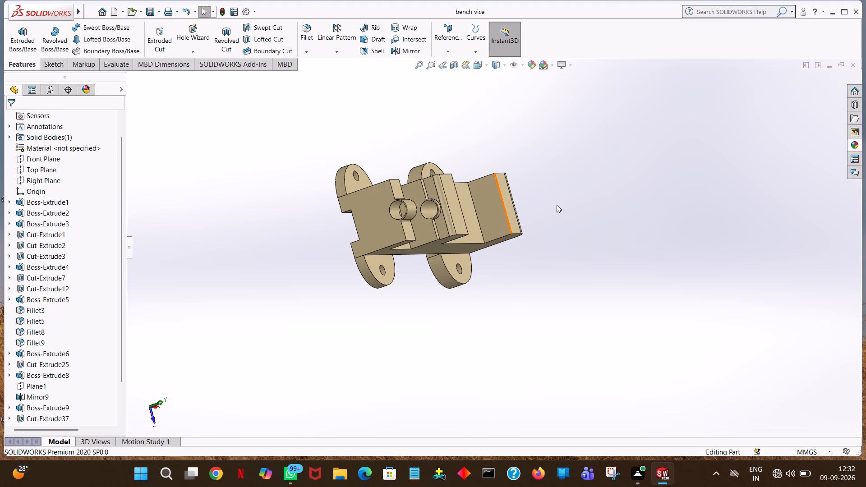
middle_drag(557, 205, 545, 124)
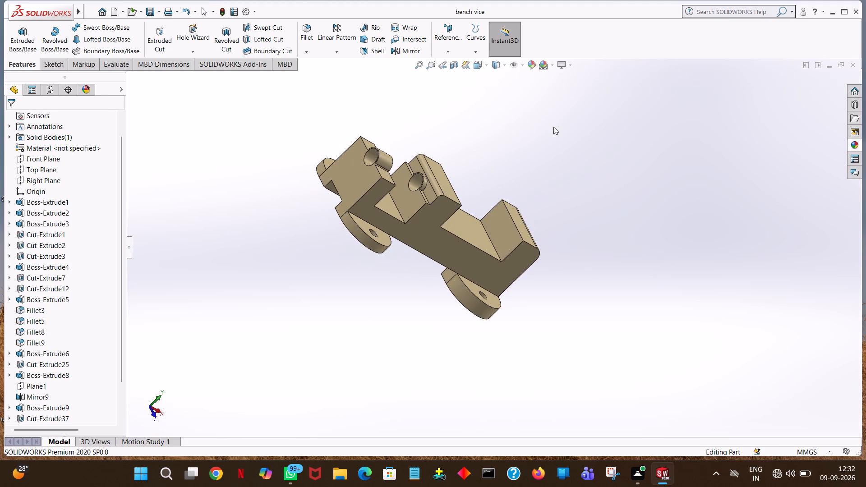
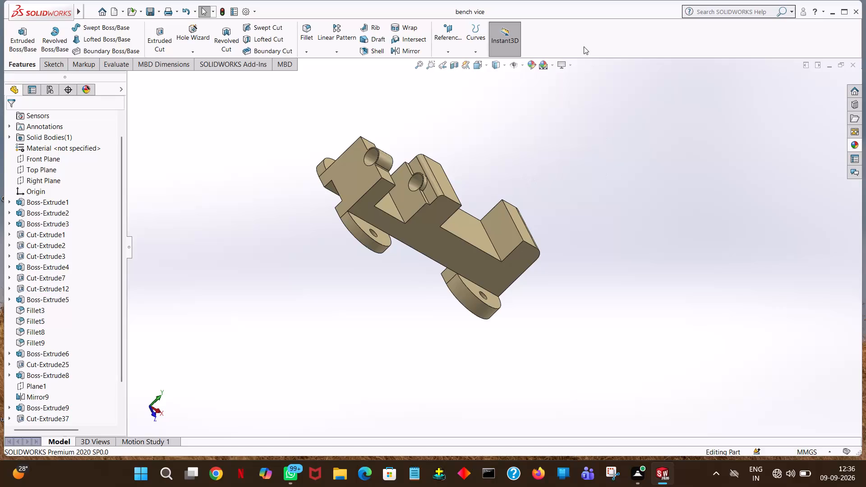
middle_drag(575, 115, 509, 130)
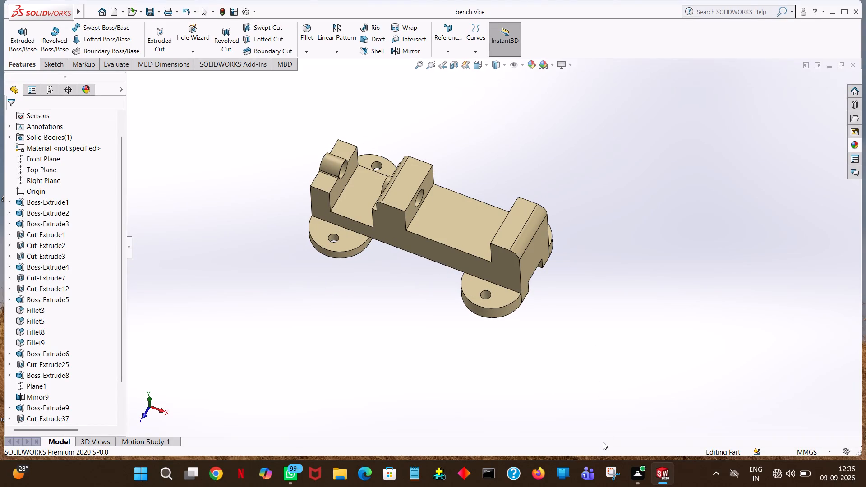